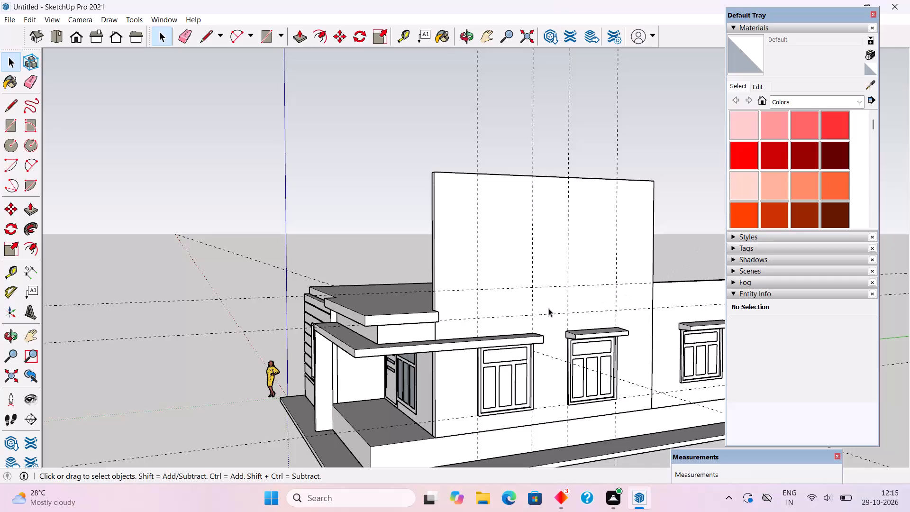
# Place a horizontal guide on the tall wall 7'6" above the upper of the two horizontal guides over the window canopies.
pyautogui.scroll(6, 548, 308)
pyautogui.scroll(-12, 553, 248)
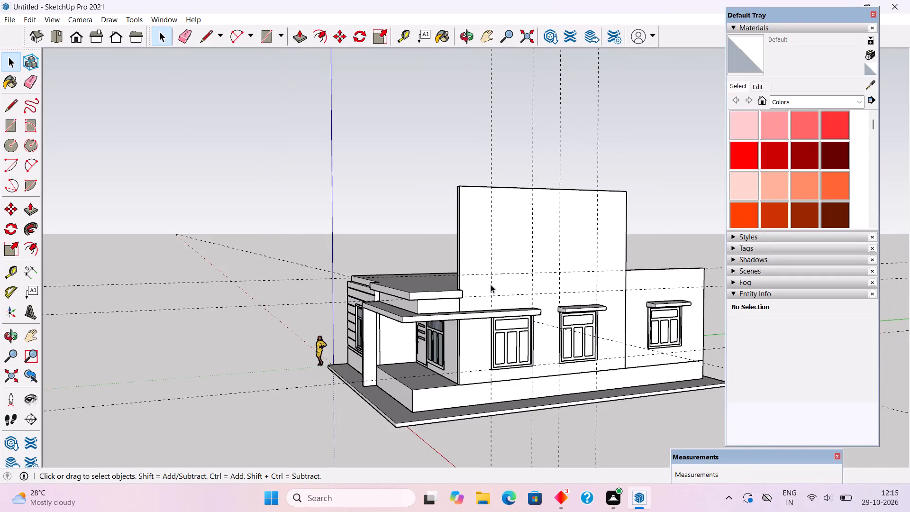
pyautogui.scroll(-3, 467, 282)
pyautogui.scroll(6, 607, 320)
pyautogui.scroll(4, 527, 275)
pyautogui.moveTo(519, 268); pyautogui.dragTo(632, 291, button='middle')
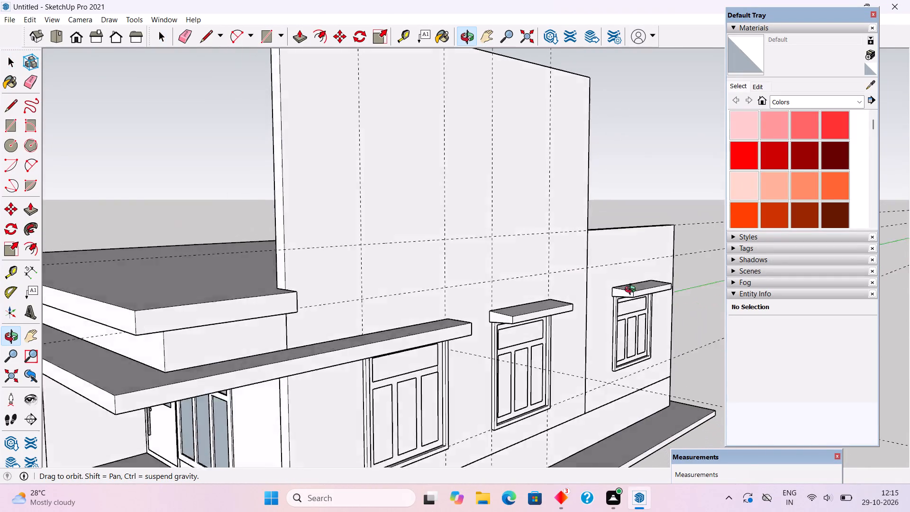
pyautogui.moveTo(632, 291); pyautogui.dragTo(505, 323, button='middle')
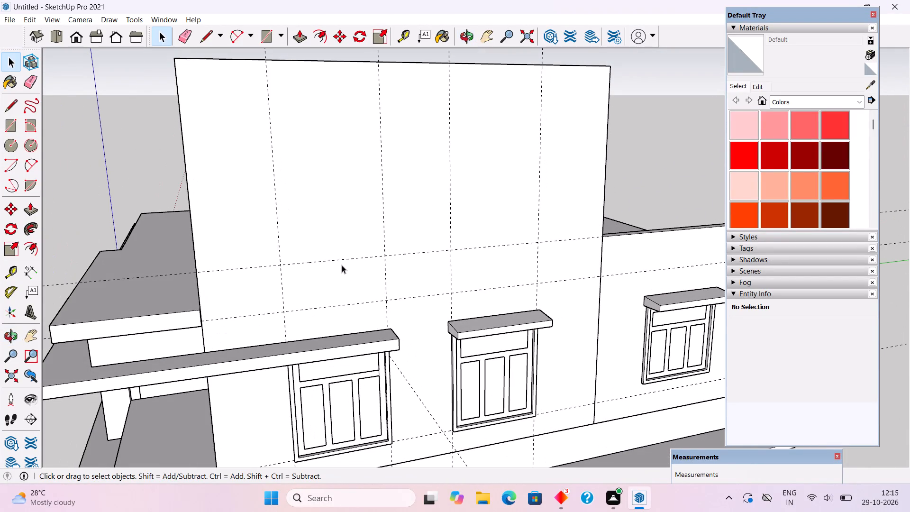
pyautogui.press('t')
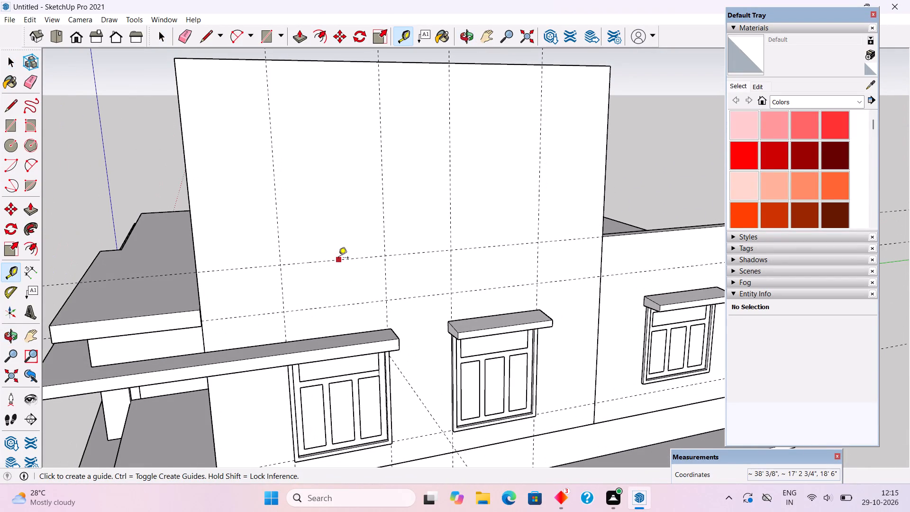
pyautogui.click(338, 258)
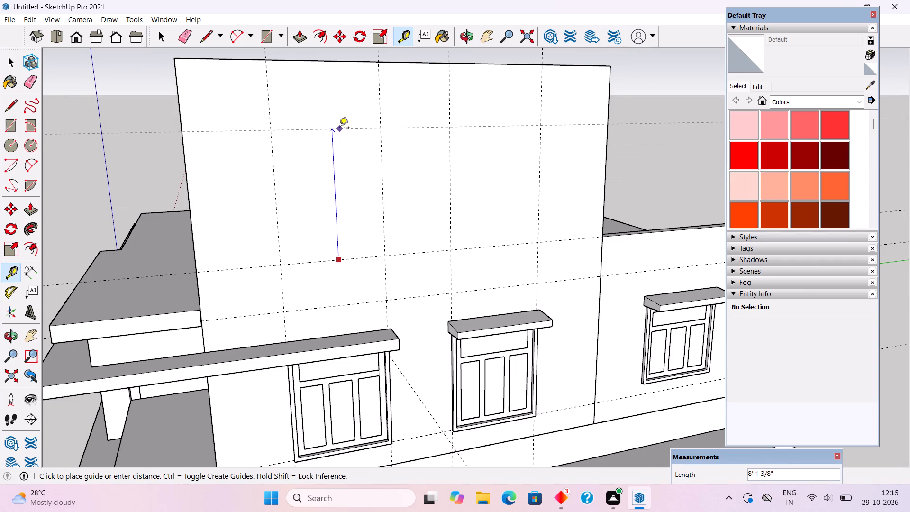
pyautogui.press('7')
pyautogui.write('\'6"')
pyautogui.press('Return')
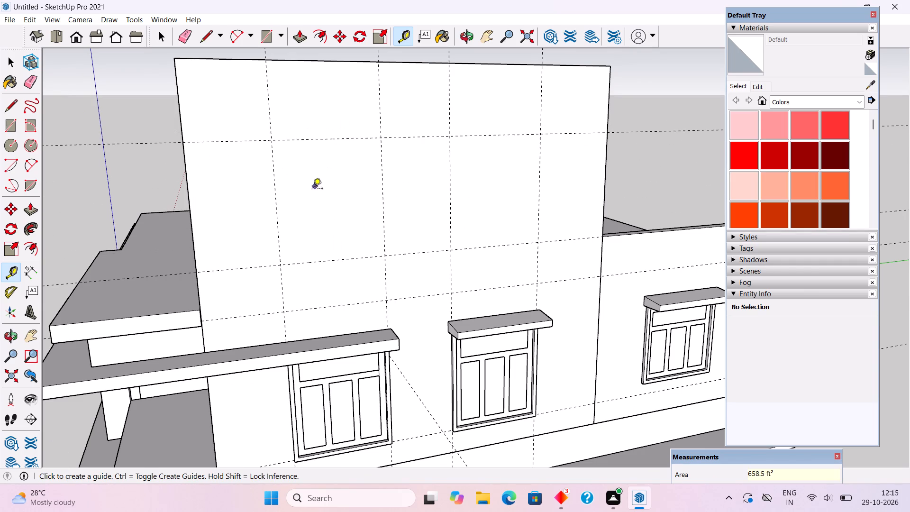
# Add vertical guides 3" inside each of the two vertical guides aligned with the first window.
pyautogui.click(279, 196)
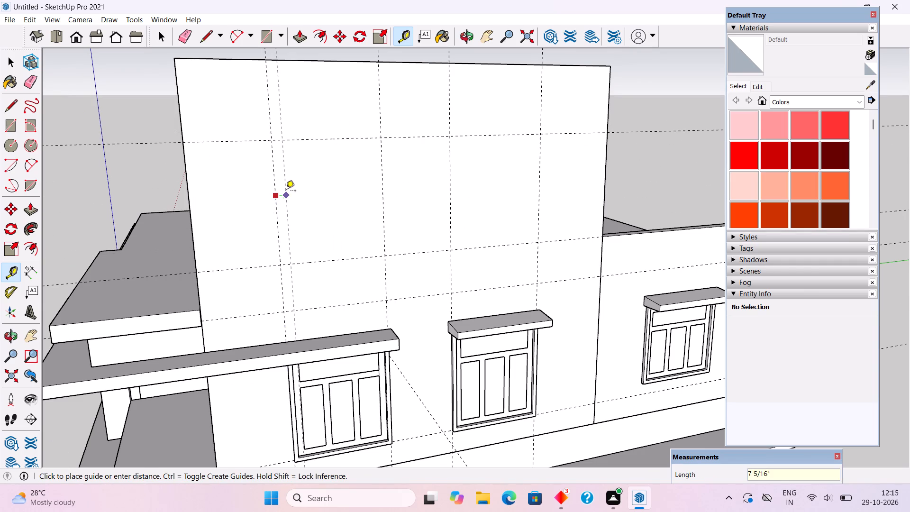
pyautogui.write('3"')
pyautogui.press('Return')
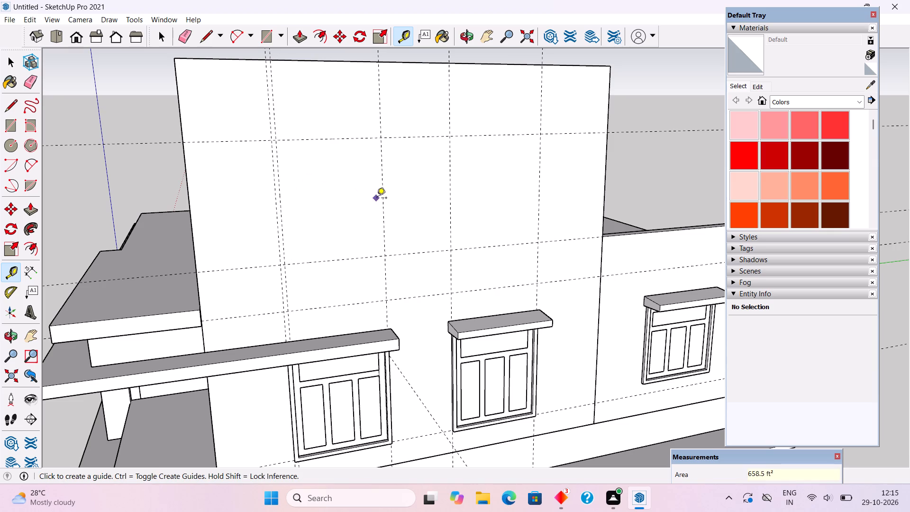
pyautogui.click(383, 209)
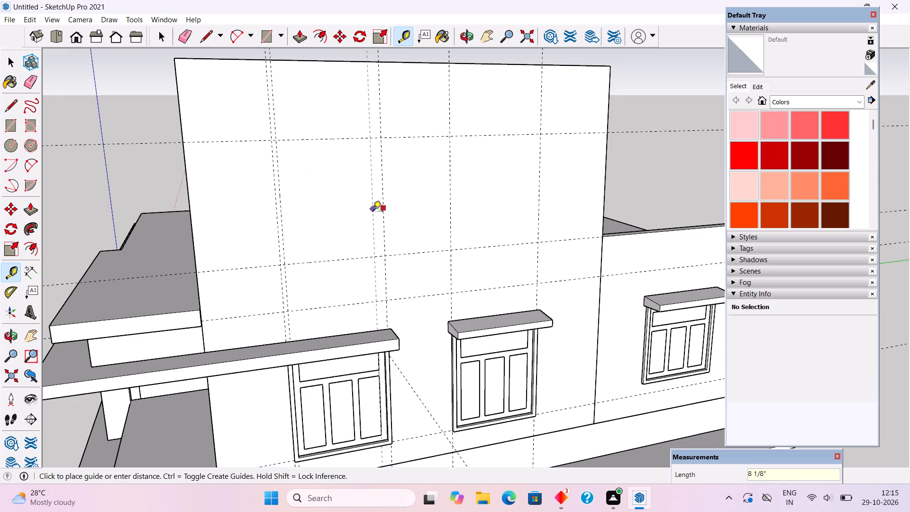
pyautogui.press('3')
pyautogui.hotkey('shift', '"')
pyautogui.press('Return')
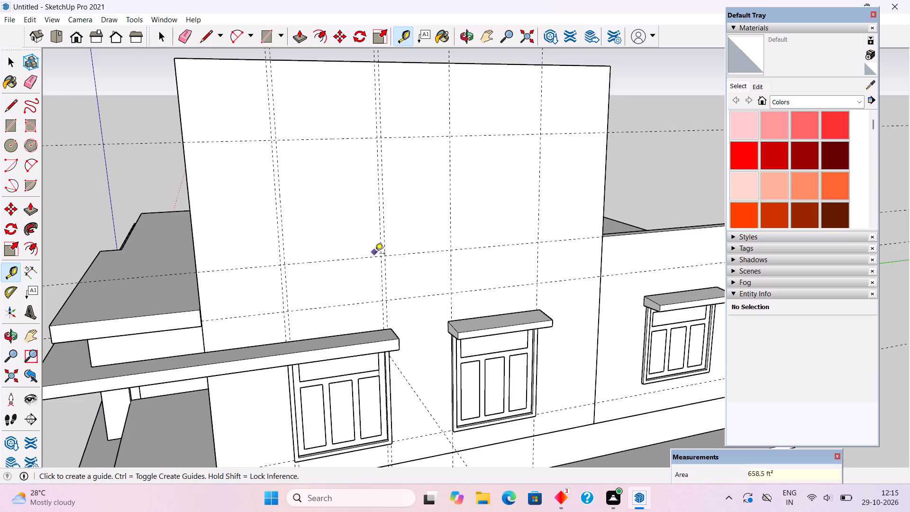
# Add horizontal guides 3" inside the lower and upper guides that bound the upper window zone.
pyautogui.scroll(4, 336, 260)
pyautogui.click(336, 260)
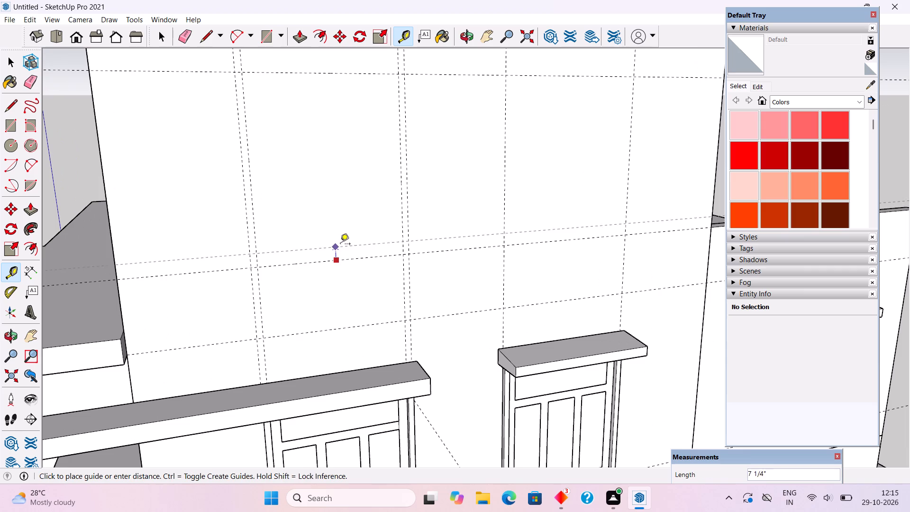
pyautogui.press('3')
pyautogui.hotkey('shift', '"')
pyautogui.press('Return')
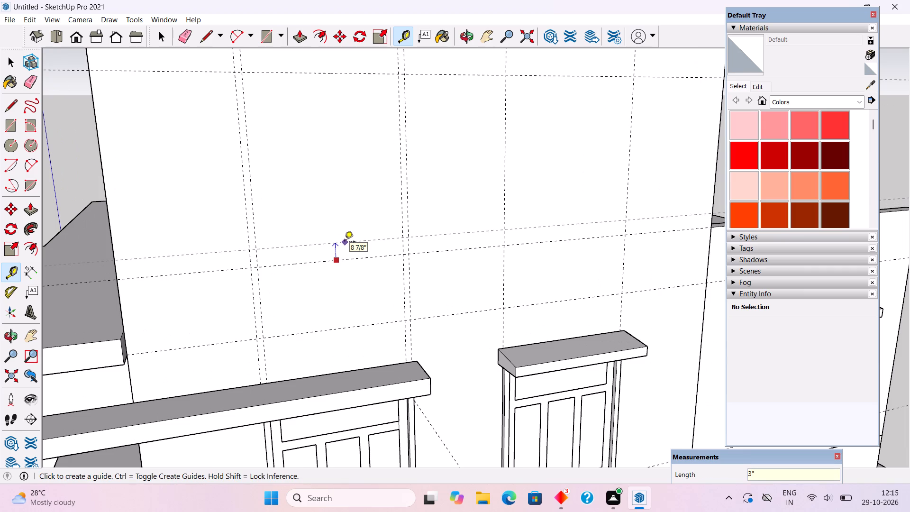
pyautogui.click(328, 72)
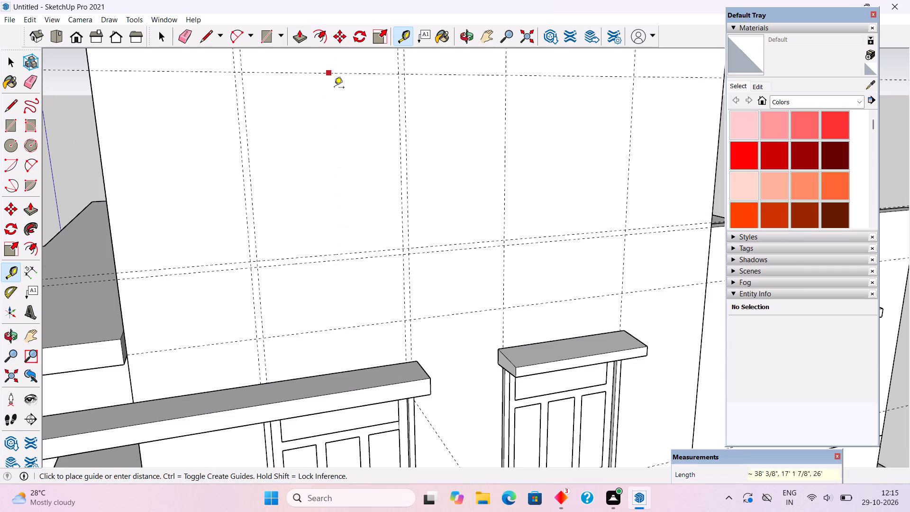
pyautogui.press('3')
pyautogui.hotkey('shift', '"')
pyautogui.press('Return')
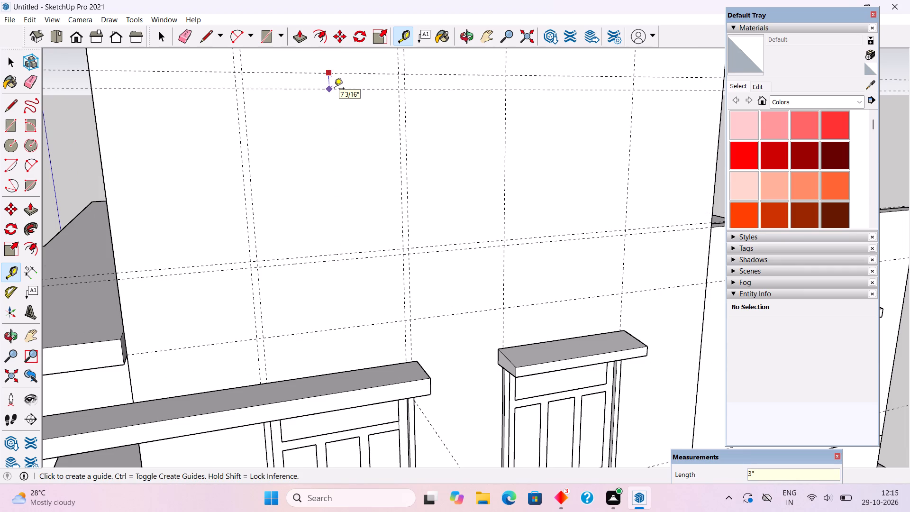
pyautogui.press('space')
# Add vertical guides 3" inside each of the two vertical guides aligned with the second window.
pyautogui.scroll(-4, 301, 210)
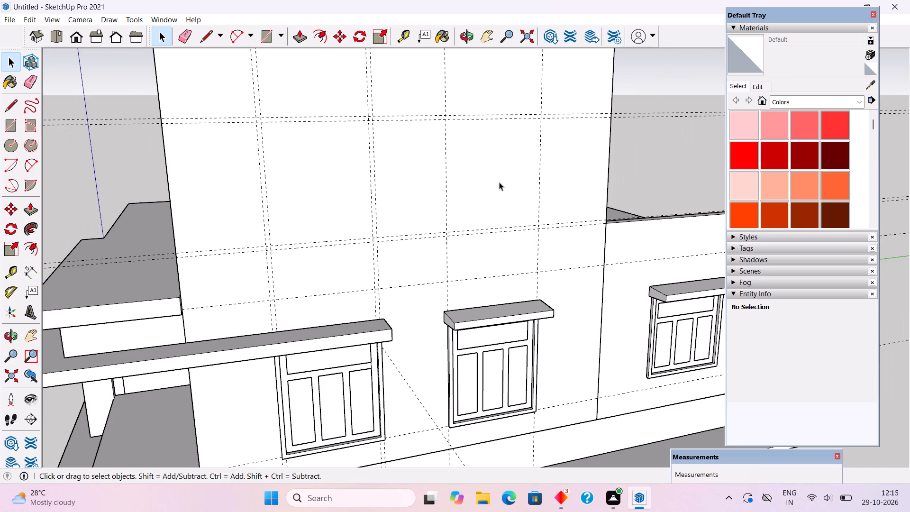
pyautogui.scroll(2, 592, 143)
pyautogui.press('t')
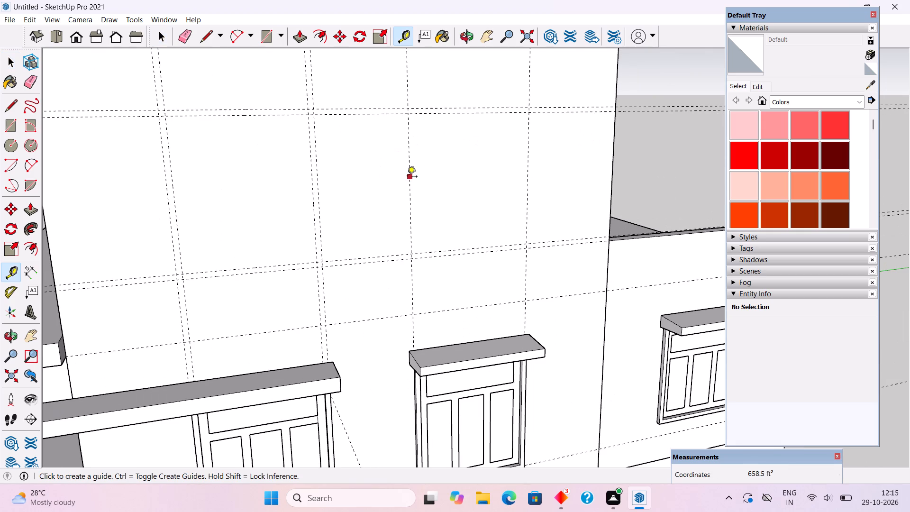
pyautogui.click(409, 182)
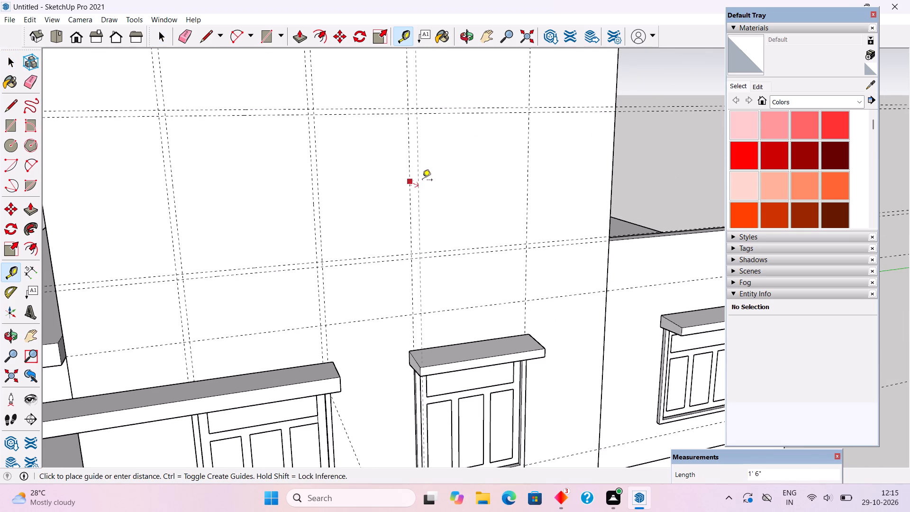
pyautogui.write('3"')
pyautogui.press('Return')
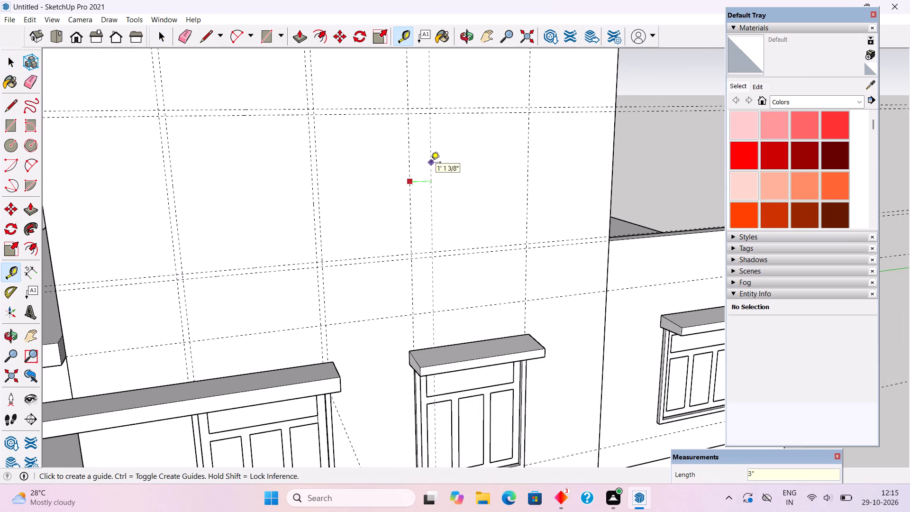
pyautogui.click(530, 193)
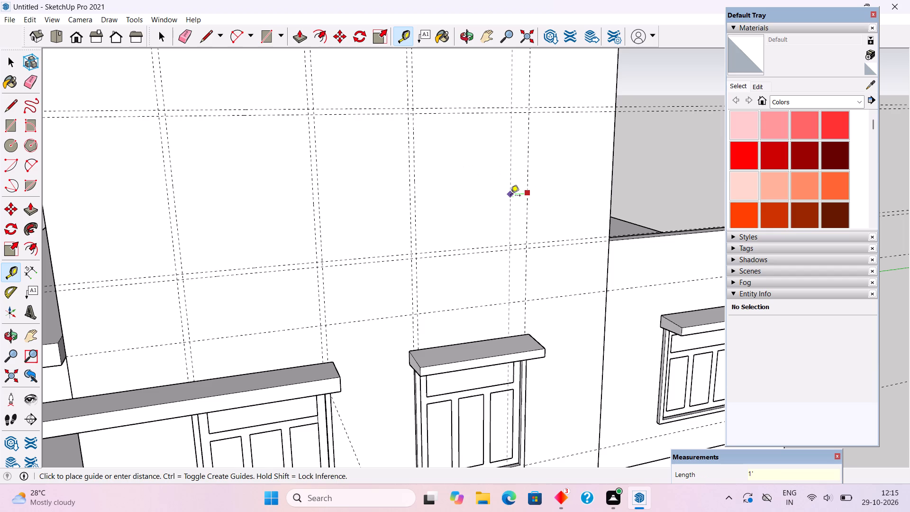
pyautogui.write('3"')
pyautogui.press('Return')
pyautogui.press('space')
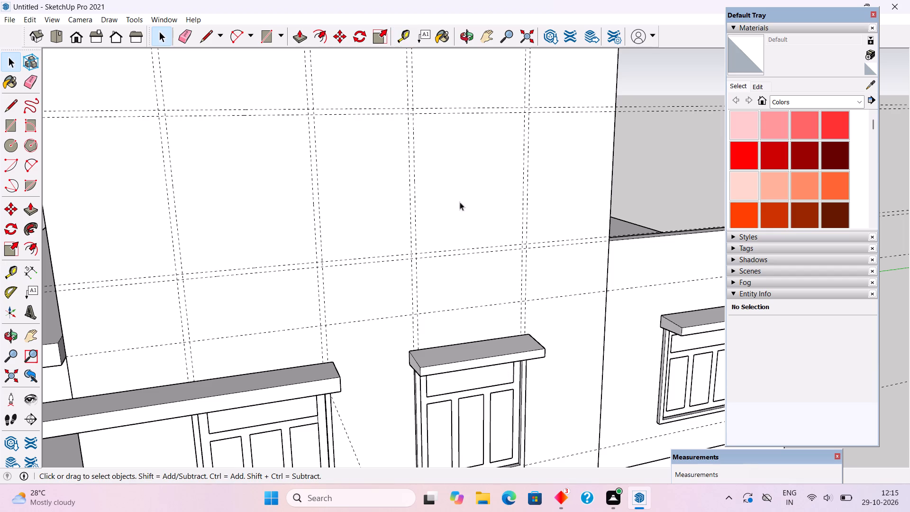
# Draw two 7' high by 6' wide rectangles on the tall wall within the inner guides, above the first and second windows.
pyautogui.tripleClick(298, 198)
pyautogui.press('r')
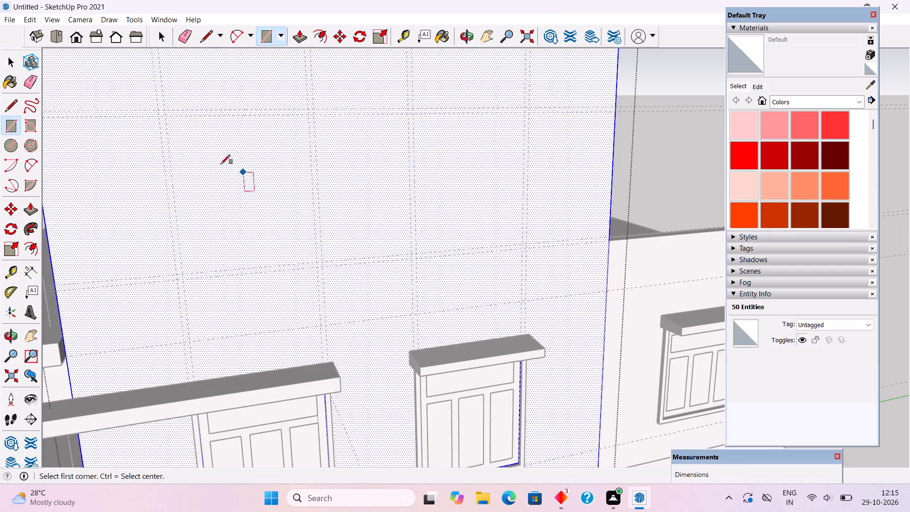
pyautogui.click(166, 118)
pyautogui.click(316, 263)
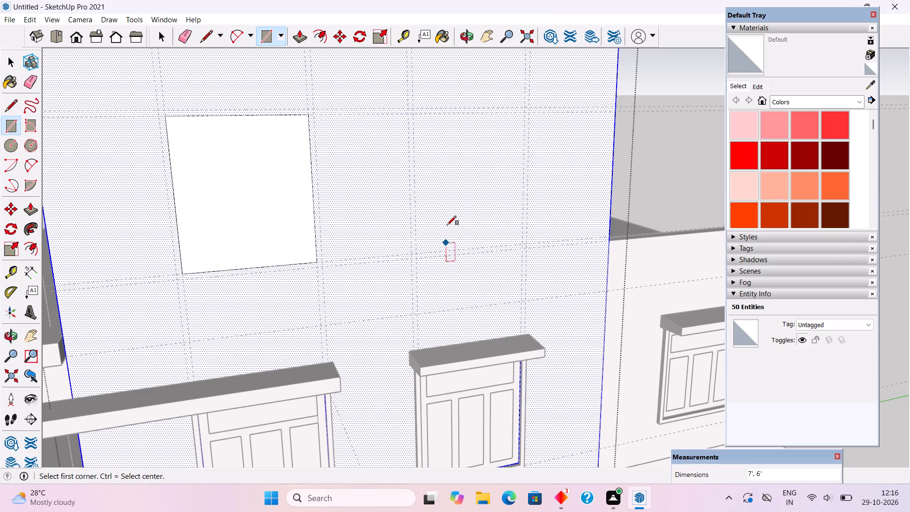
pyautogui.click(413, 115)
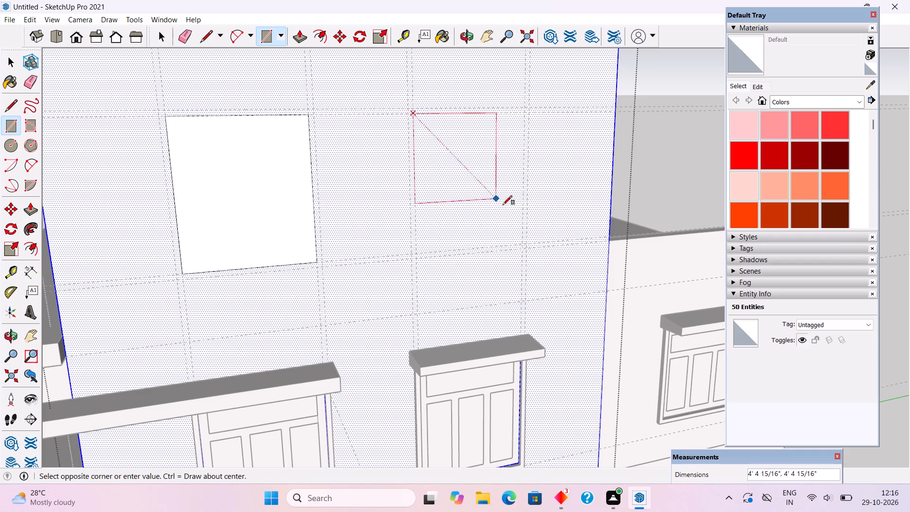
pyautogui.click(523, 244)
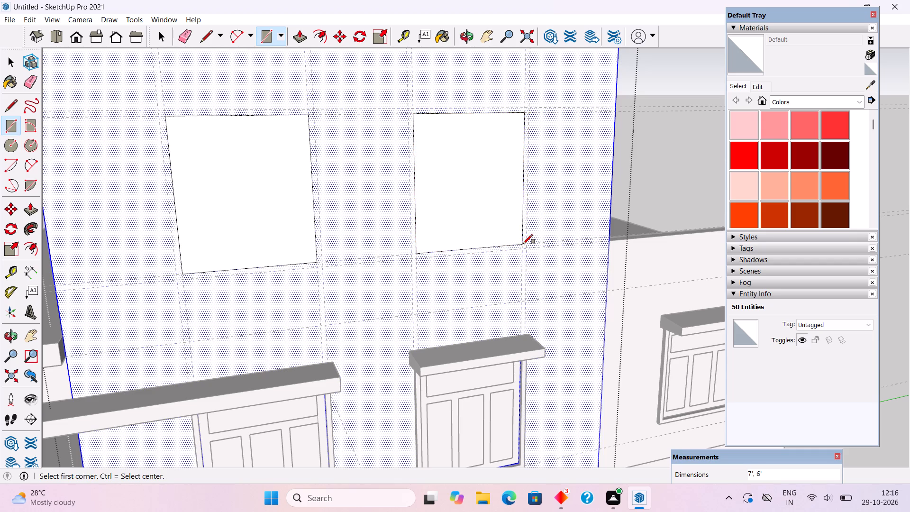
# Push both upper rectangles 9" through the wall to cut two window openings.
pyautogui.press('p')
pyautogui.moveTo(505, 229); pyautogui.dragTo(470, 181)
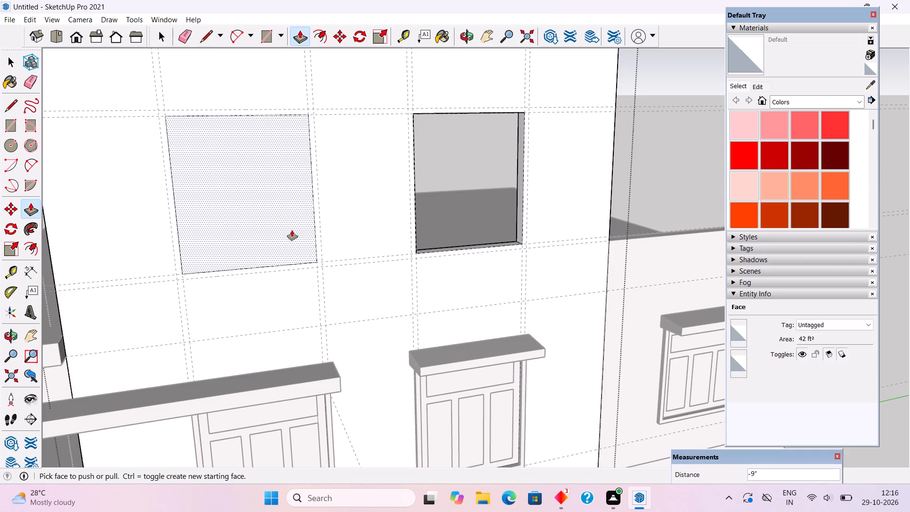
pyautogui.moveTo(292, 228); pyautogui.dragTo(242, 175)
pyautogui.scroll(-5, 381, 277)
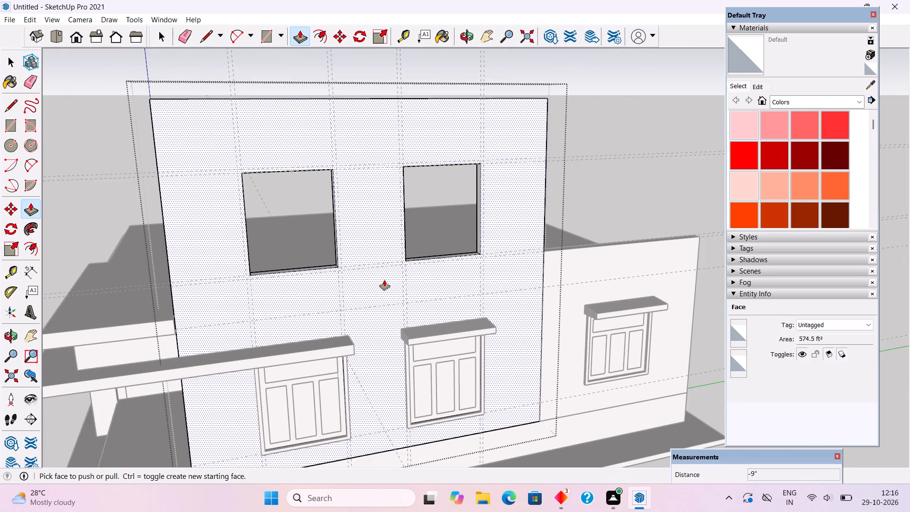
pyautogui.press('space')
pyautogui.click(597, 130)
# Draw a 7' by 6' rectangle covering the upper opening above the first window.
pyautogui.scroll(3, 151, 338)
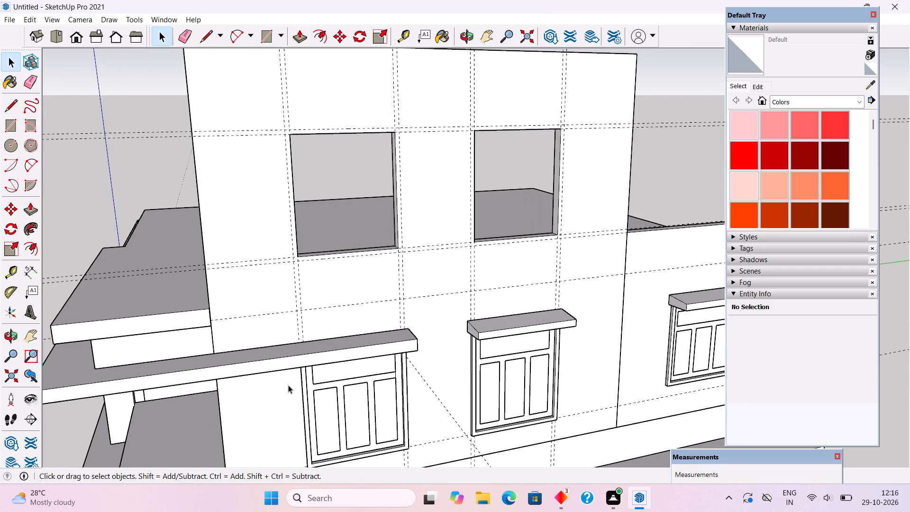
pyautogui.moveTo(288, 359); pyautogui.dragTo(242, 314, button='middle')
pyautogui.scroll(-5, 277, 170)
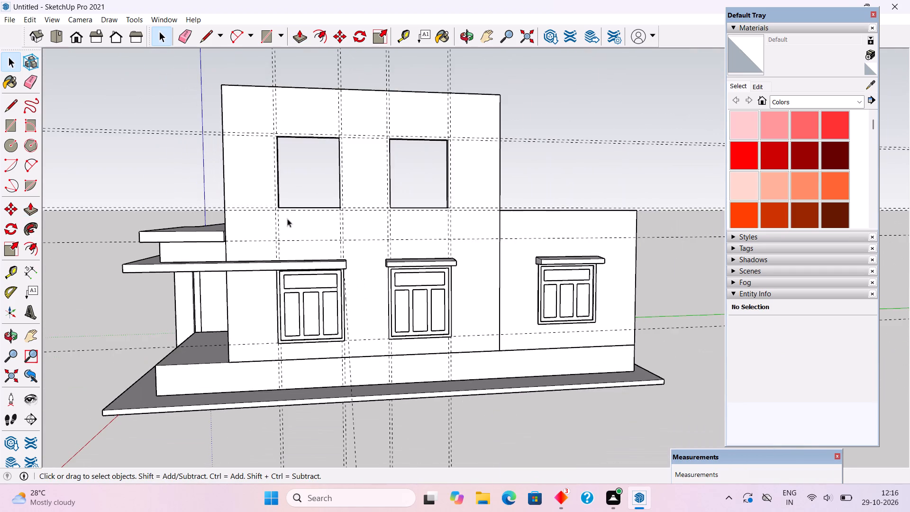
pyautogui.scroll(8, 297, 112)
pyautogui.scroll(2, 268, 148)
pyautogui.moveTo(280, 175); pyautogui.dragTo(346, 179, button='middle')
pyautogui.press('r')
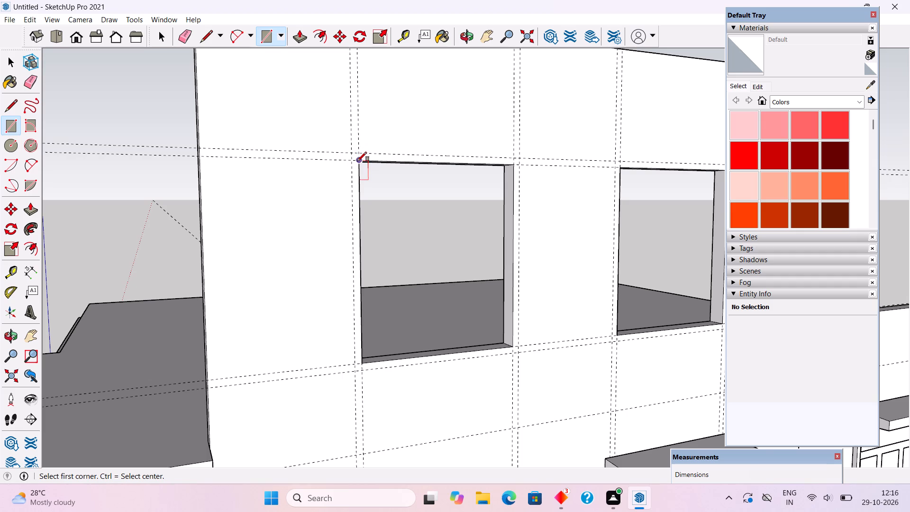
pyautogui.click(357, 161)
pyautogui.click(512, 349)
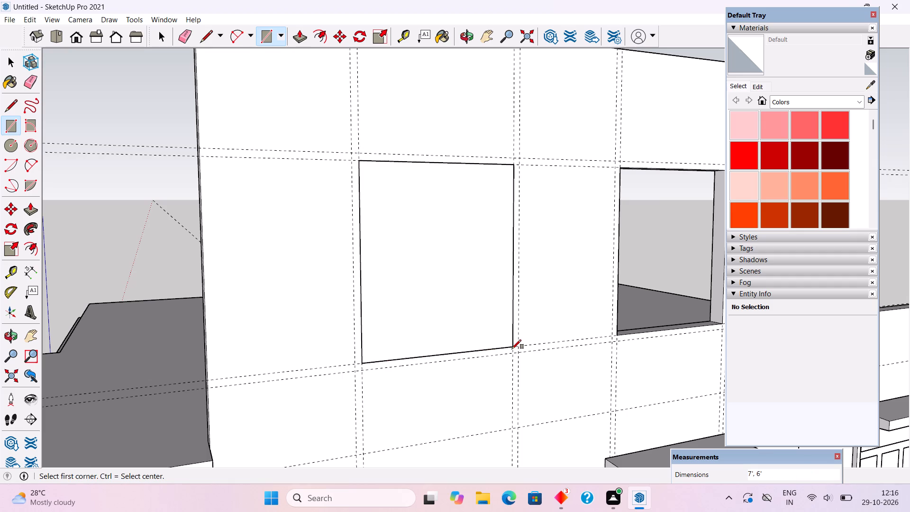
# Offset the rectangle outward to the outer guides and delete its inner face, leaving a frame band around the first upper opening.
pyautogui.press('f')
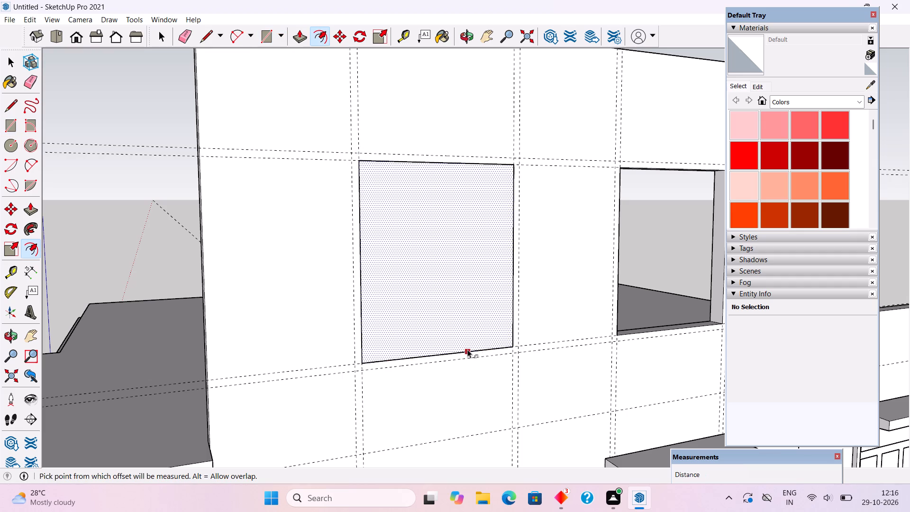
pyautogui.click(467, 349)
pyautogui.click(467, 359)
pyautogui.press('space')
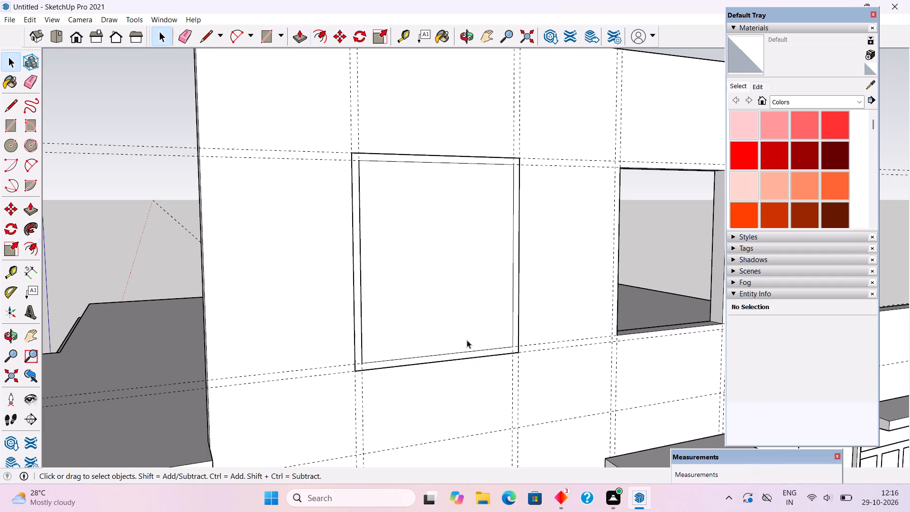
pyautogui.click(465, 329)
pyautogui.press('Delete')
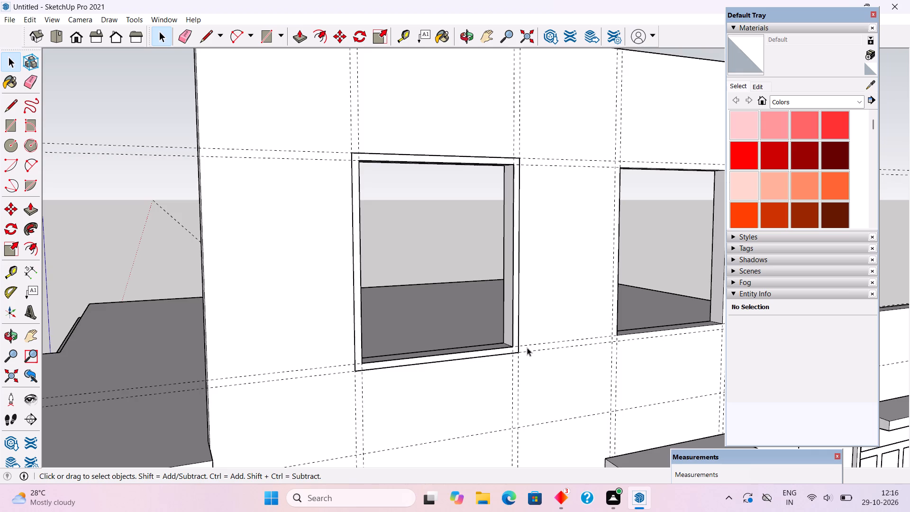
# Push/Pull the first upper window's frame band out 3" and make the whole frame a group.
pyautogui.scroll(3, 527, 347)
pyautogui.press('p')
pyautogui.click(513, 336)
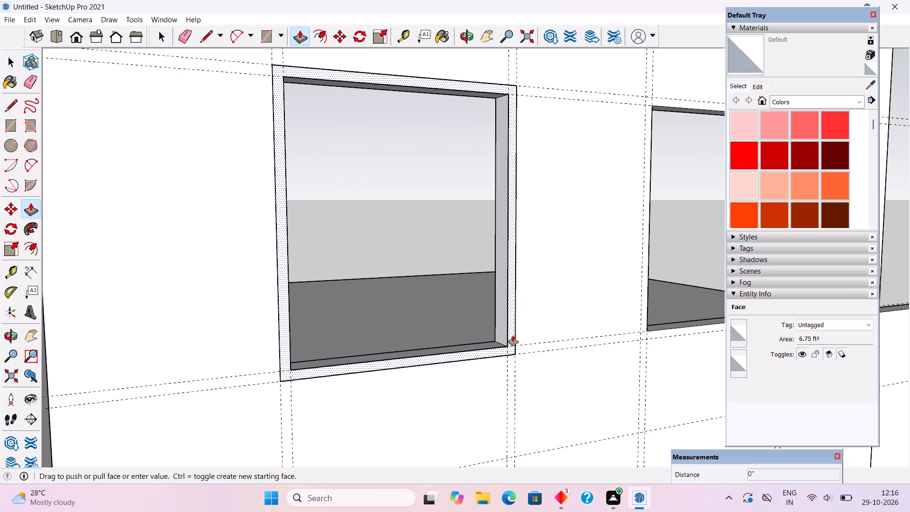
pyautogui.write('3"')
pyautogui.press('Return')
pyautogui.press('space')
pyautogui.tripleClick(517, 338)
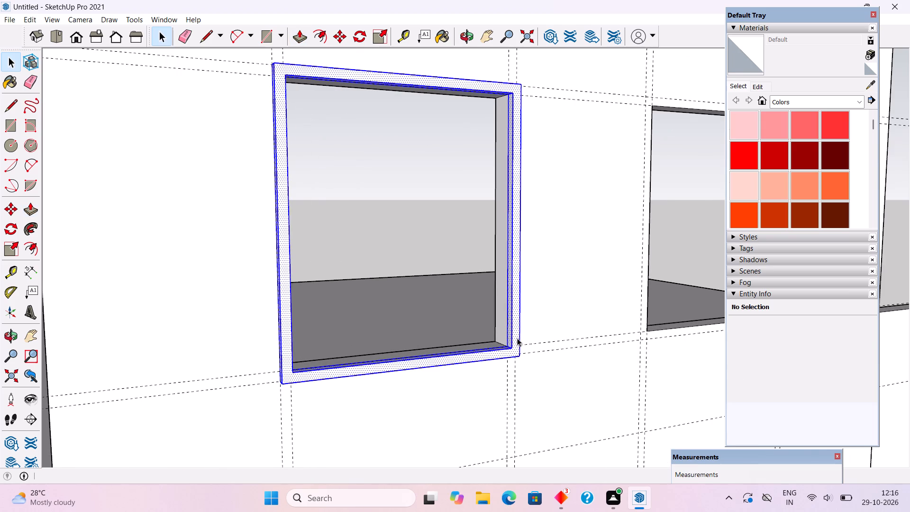
pyautogui.rightClick(517, 338)
pyautogui.click(551, 261)
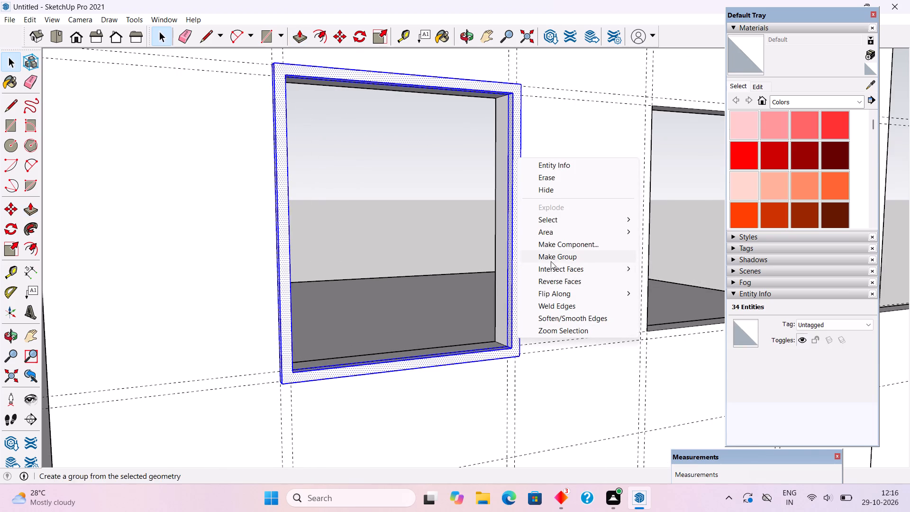
pyautogui.scroll(-4, 551, 261)
pyautogui.scroll(-3, 517, 290)
pyautogui.scroll(-3, 478, 308)
pyautogui.click(306, 182)
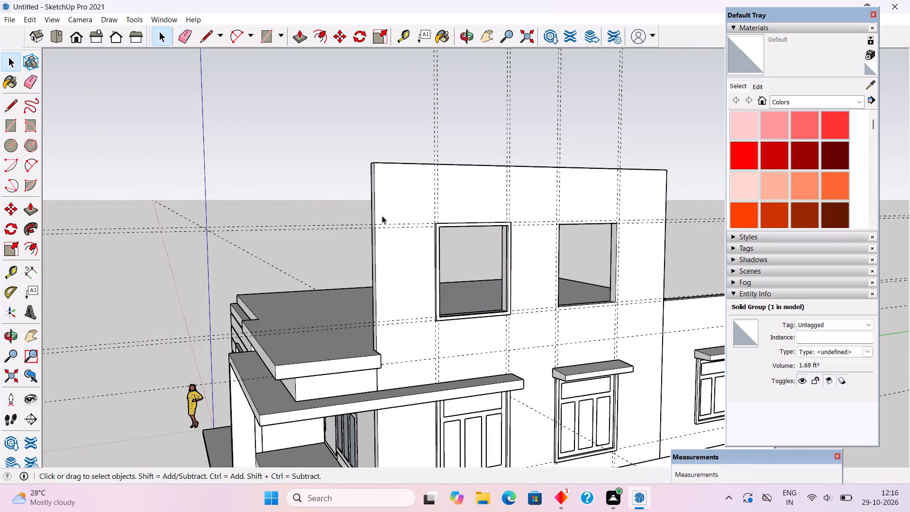
# Draw a 7' by 6' rectangle covering the upper opening above the second window.
pyautogui.scroll(8, 653, 271)
pyautogui.moveTo(600, 272); pyautogui.dragTo(571, 261, button='middle')
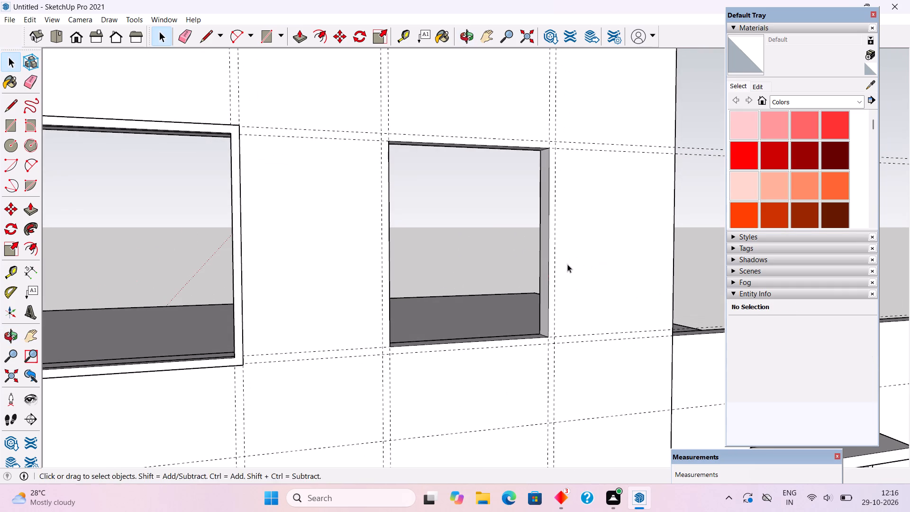
pyautogui.press('r')
pyautogui.click(389, 142)
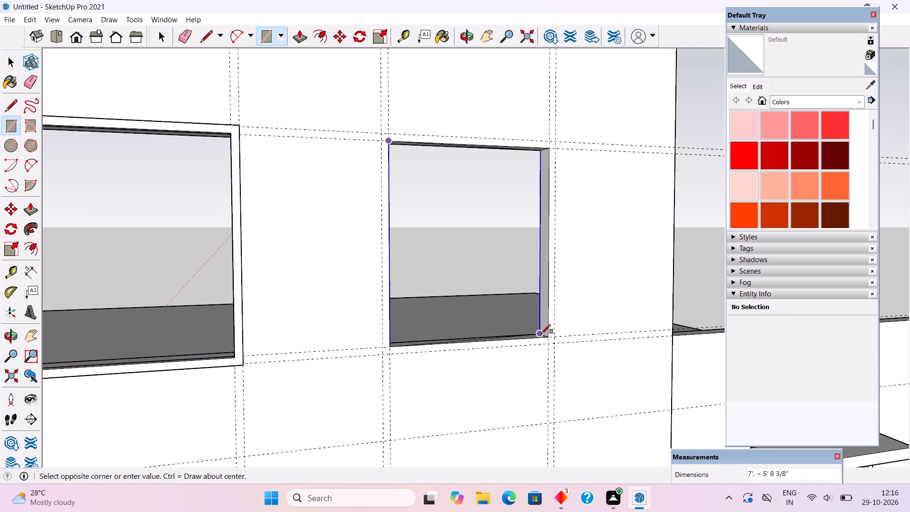
pyautogui.click(549, 335)
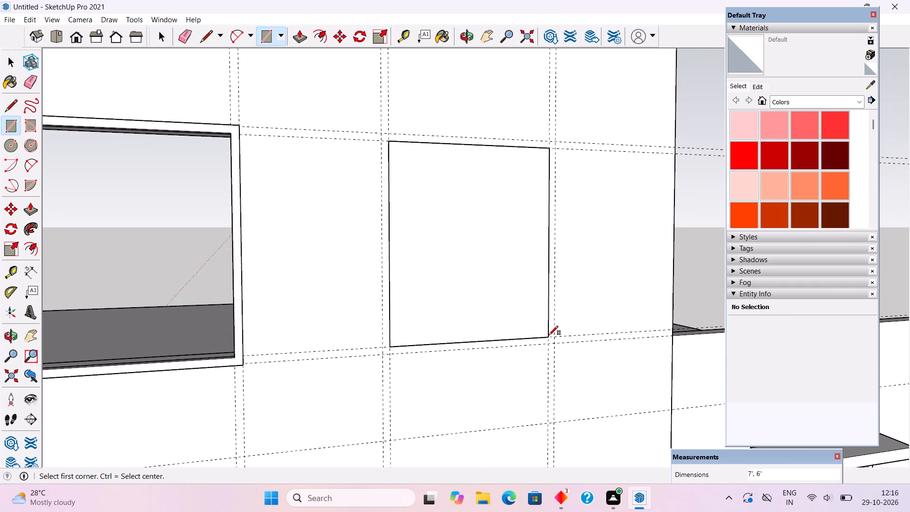
# Offset the rectangle outward to the outer guides and delete its inner face, leaving a frame band around the second upper opening.
pyautogui.press('f')
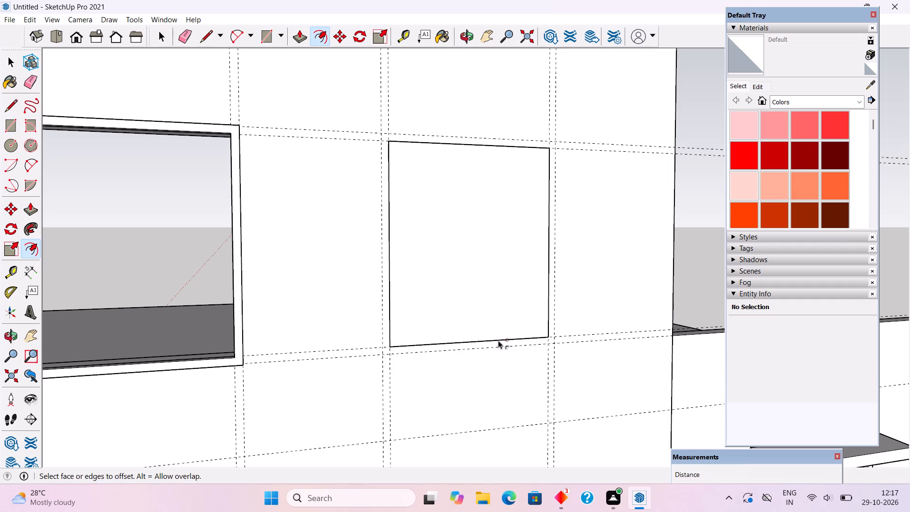
pyautogui.click(491, 337)
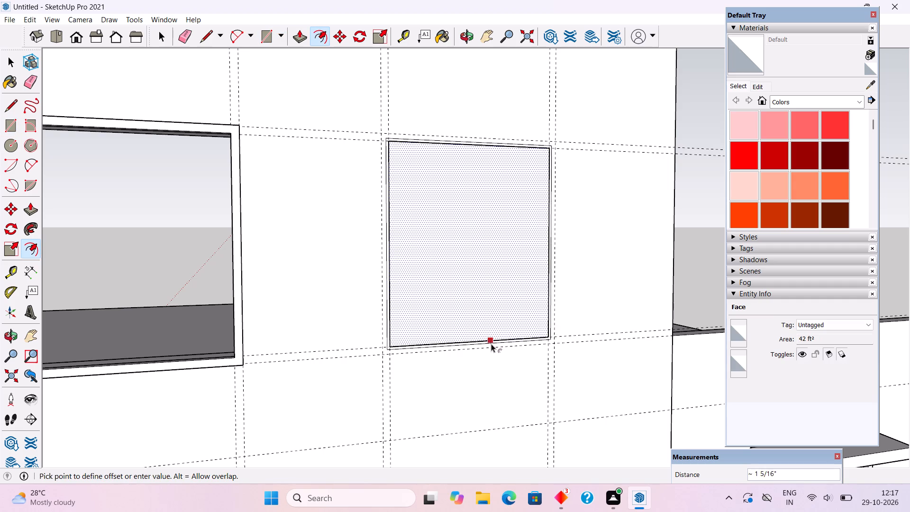
pyautogui.click(491, 345)
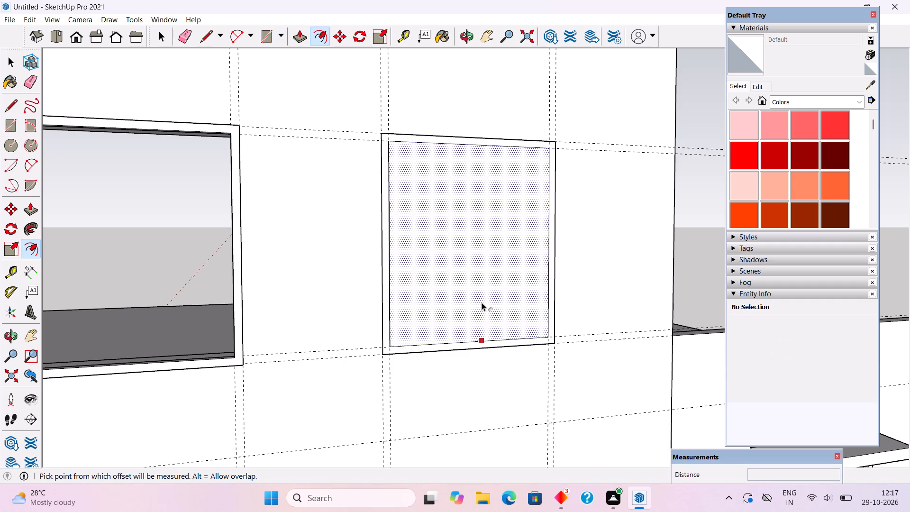
pyautogui.press('space')
pyautogui.click(482, 302)
pyautogui.press('Delete')
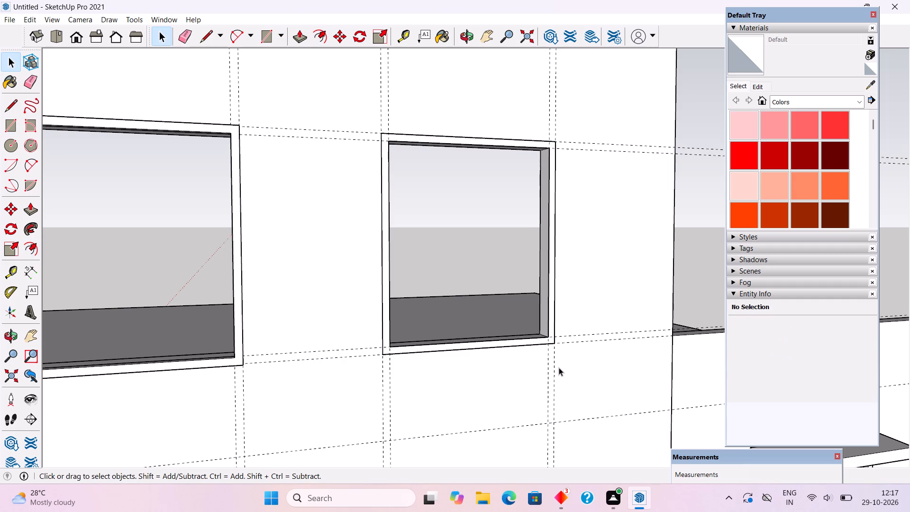
# Push/Pull the second upper window's frame band out 3" and make the whole frame a group.
pyautogui.press('p')
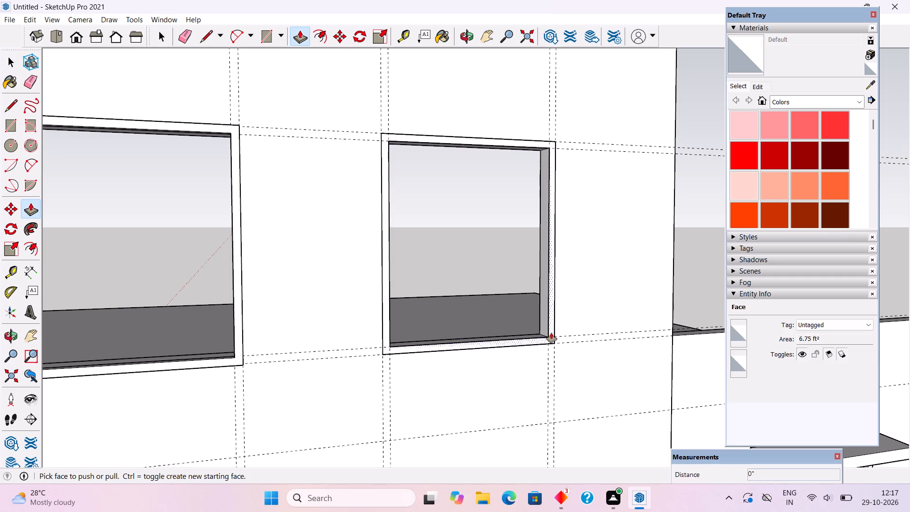
pyautogui.click(551, 333)
pyautogui.write('3"')
pyautogui.press('Return')
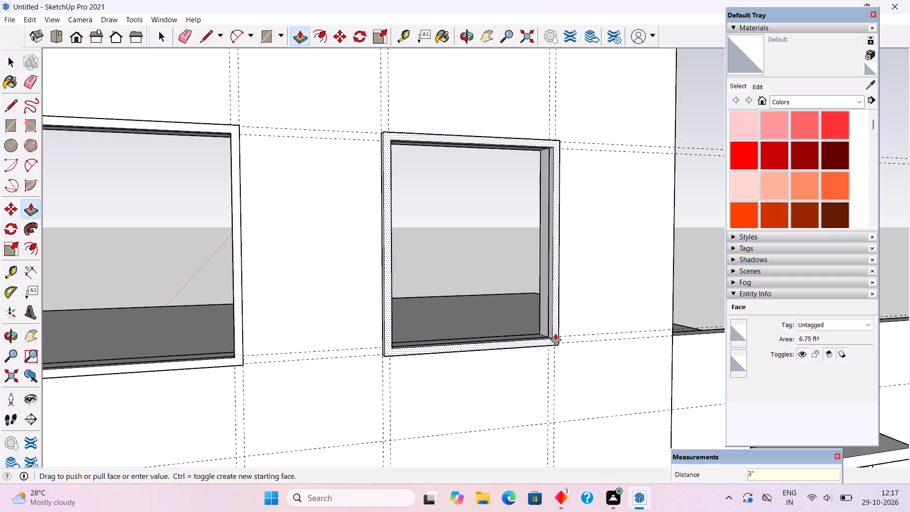
pyautogui.press('space')
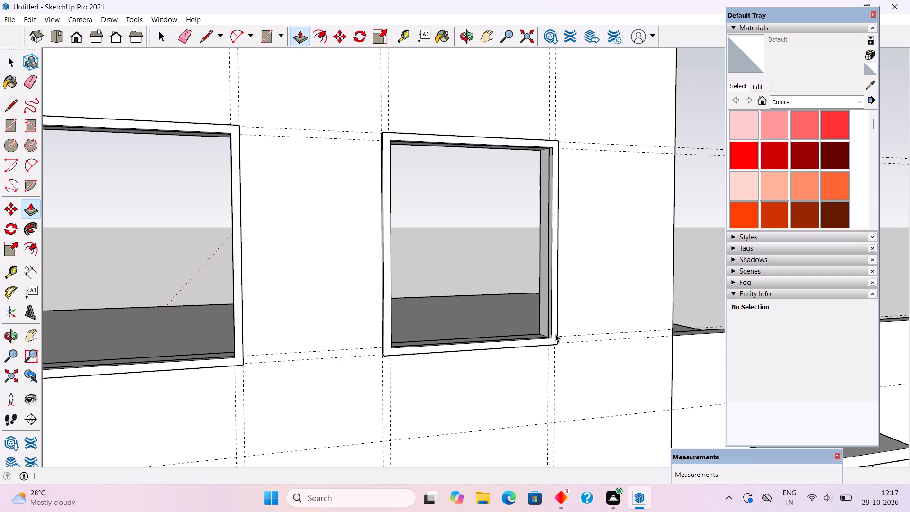
pyautogui.scroll(5, 555, 329)
pyautogui.tripleClick(555, 329)
pyautogui.rightClick(555, 329)
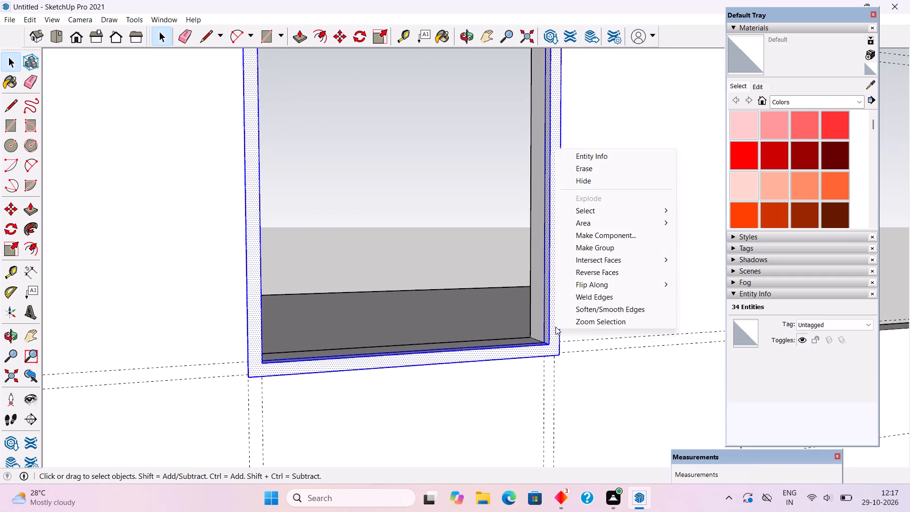
pyautogui.click(583, 244)
pyautogui.scroll(-14, 569, 307)
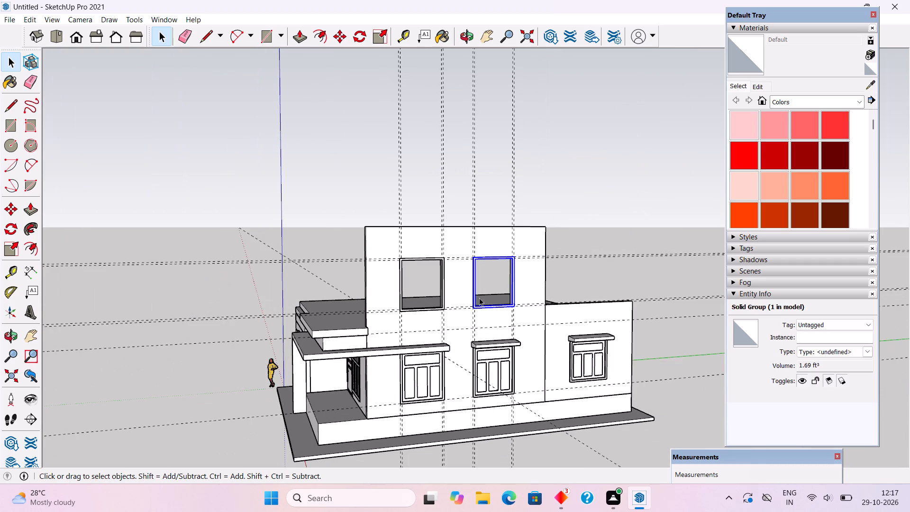
pyautogui.click(345, 128)
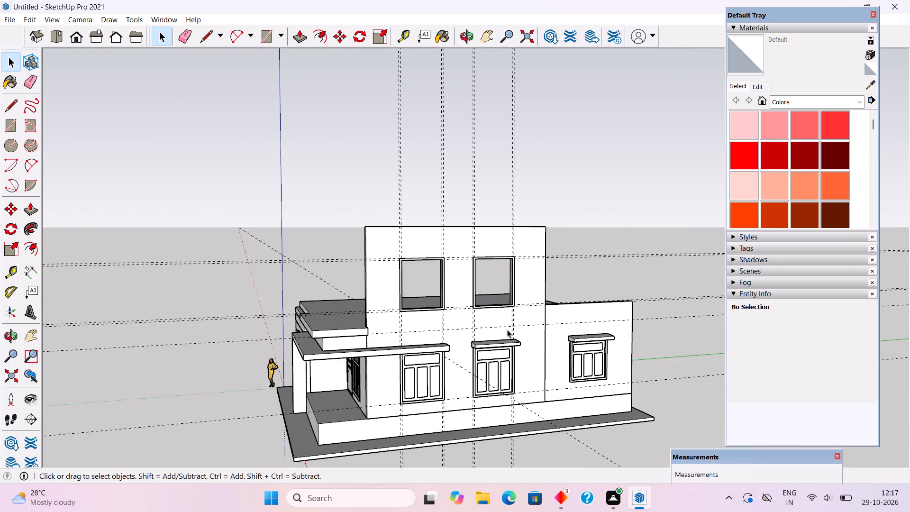
# Draw a 7' by 6' rectangle filling the inside of the first upper window's frame.
pyautogui.scroll(5, 510, 321)
pyautogui.scroll(4, 433, 319)
pyautogui.moveTo(501, 339); pyautogui.dragTo(555, 334, button='middle')
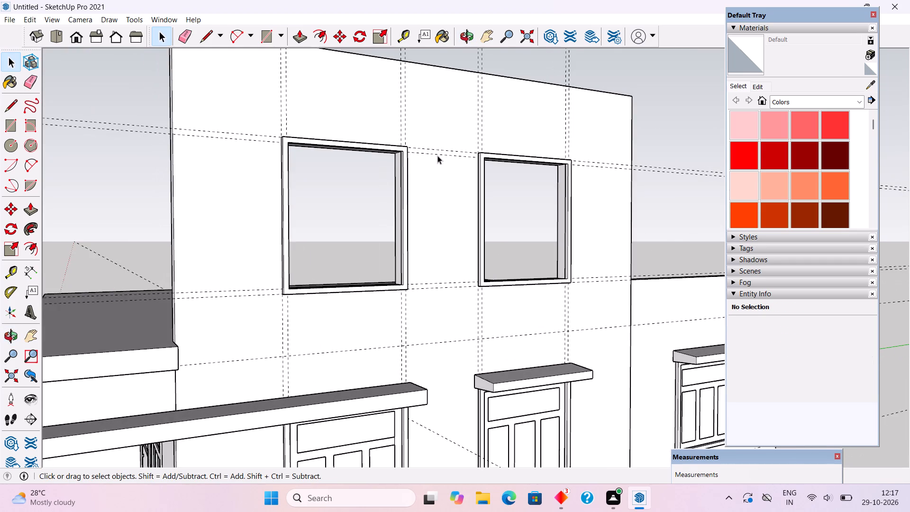
pyautogui.scroll(3, 430, 146)
pyautogui.press('r')
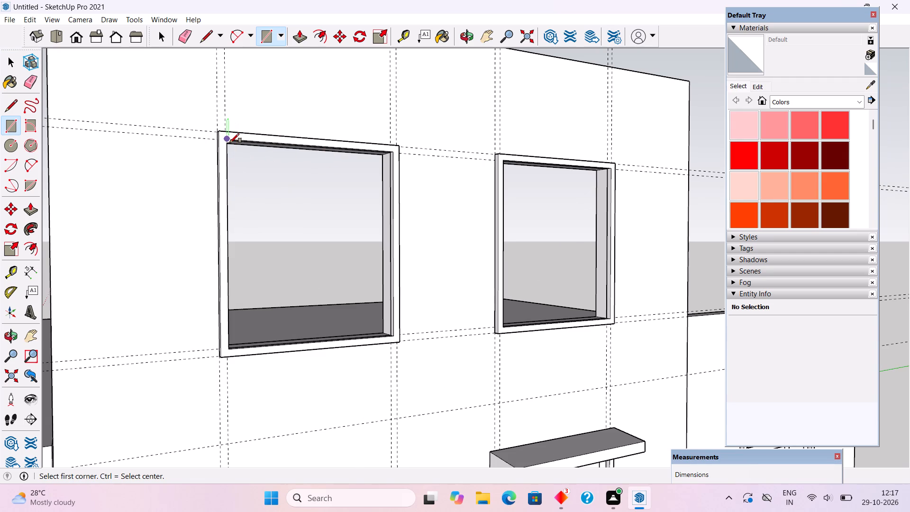
pyautogui.click(230, 143)
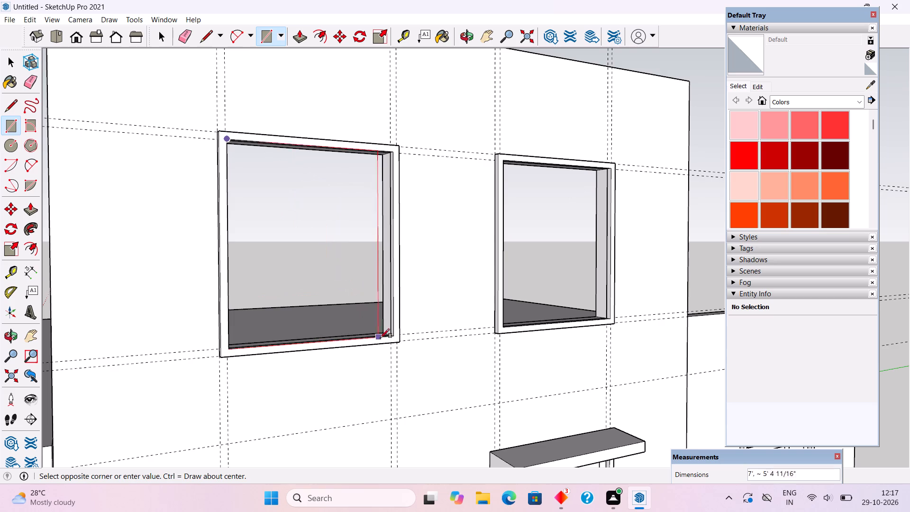
pyautogui.click(395, 334)
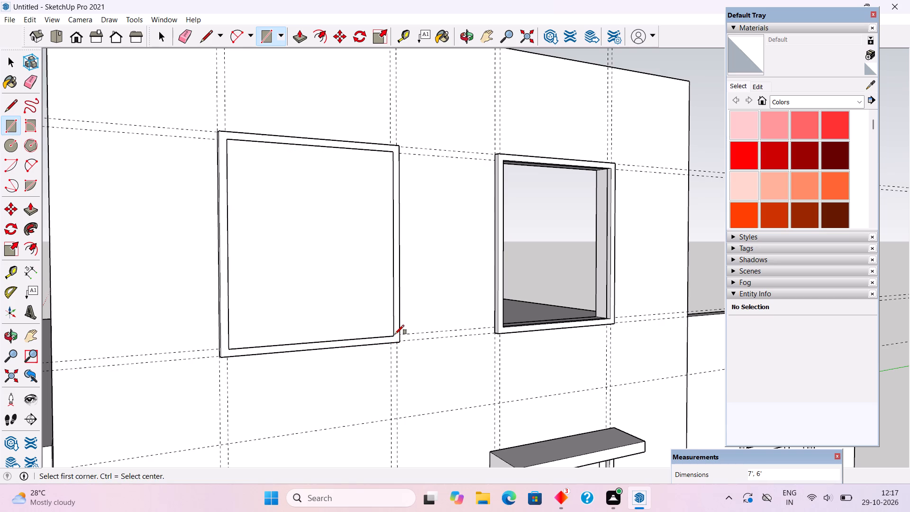
# Offset the new rectangle's edges 4" inward to outline the first upper window's inner sash.
pyautogui.press('f')
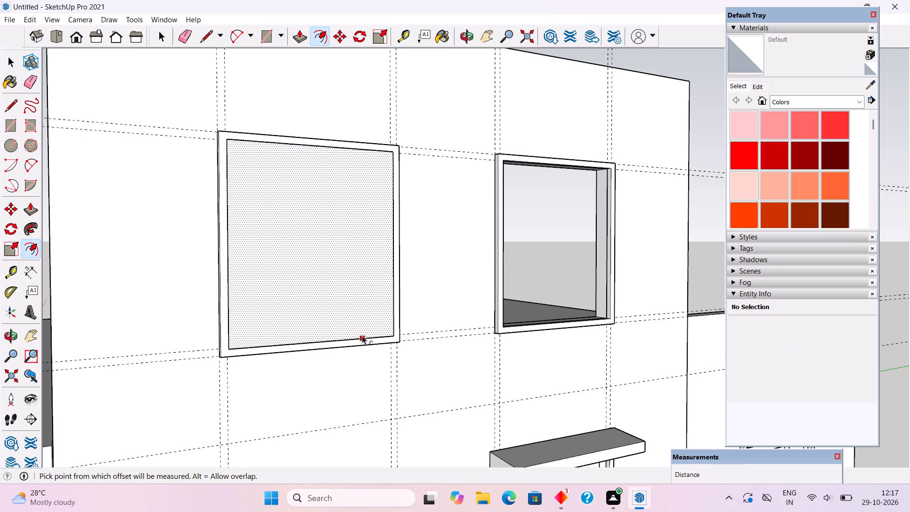
pyautogui.click(362, 336)
pyautogui.press('4')
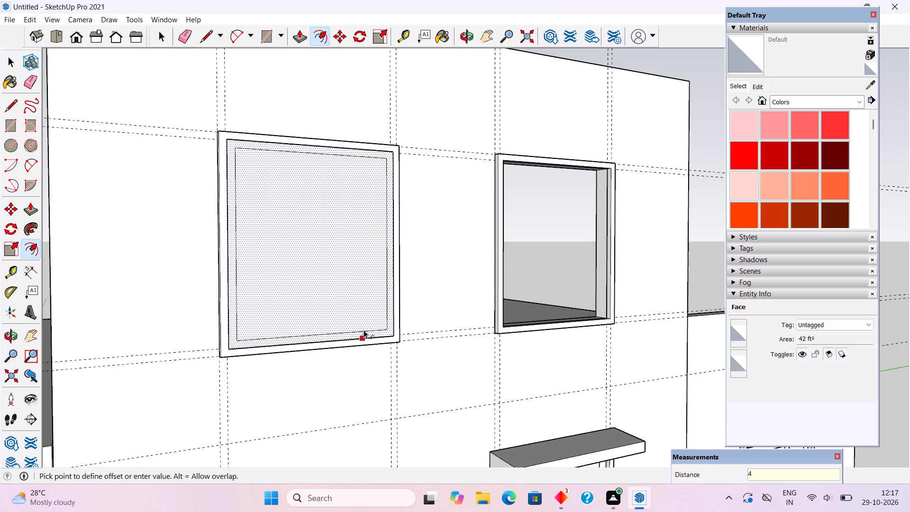
pyautogui.hotkey('shift', '"')
pyautogui.press('Return')
# Place a horizontal guide 1.5' below the inner outline's top edge and another 4" below that guide.
pyautogui.press('t')
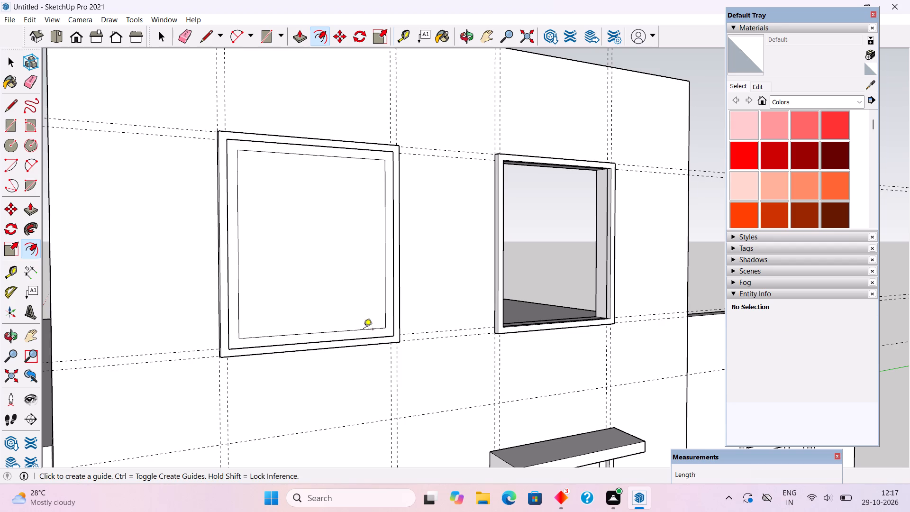
pyautogui.click(328, 157)
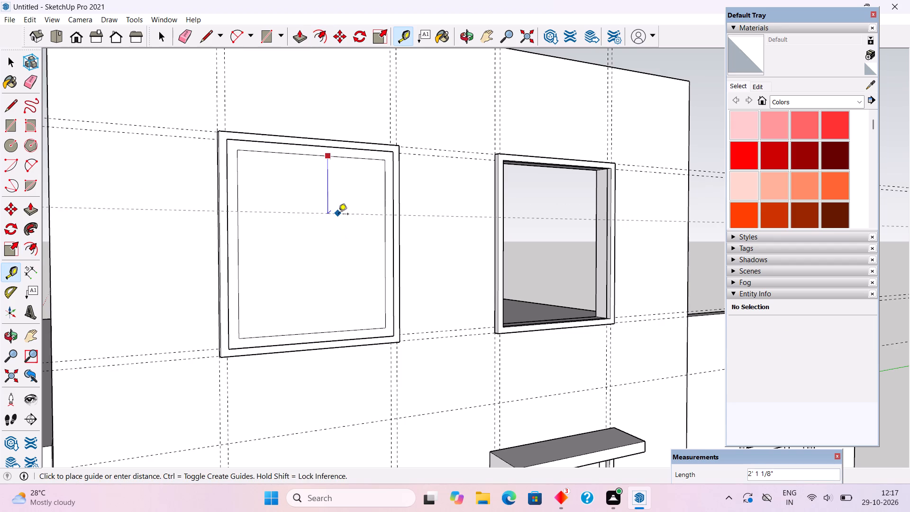
pyautogui.write("1.5'")
pyautogui.press('Return')
pyautogui.click(338, 201)
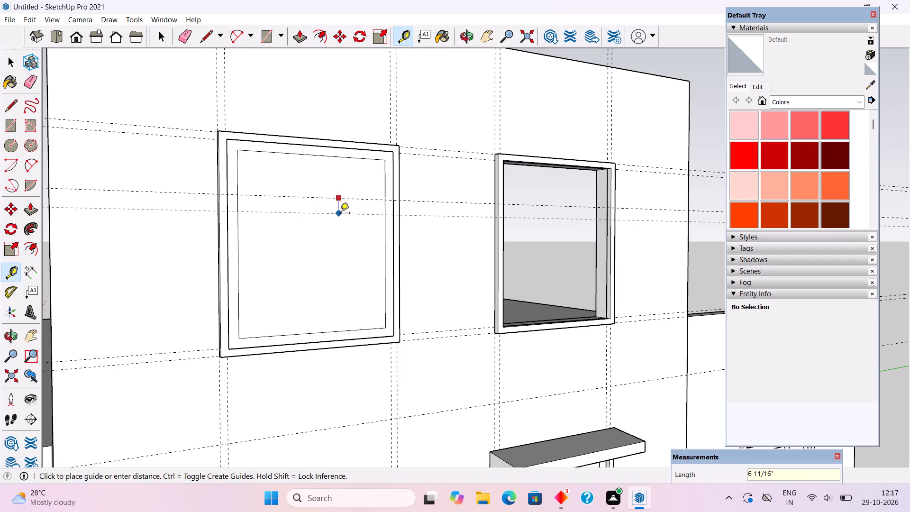
pyautogui.write('4"')
pyautogui.press('Return')
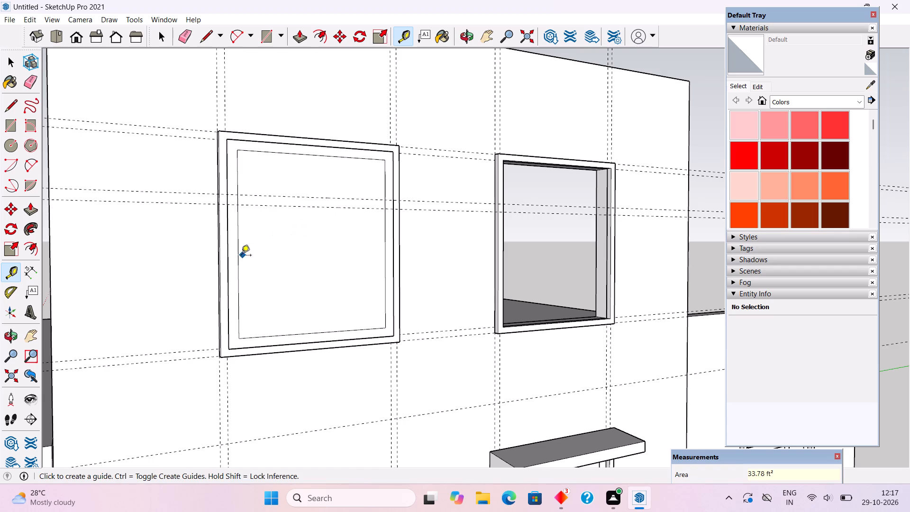
# Place a vertical guide through the inner outline's midpoint, 2' 8" from its side edge, and parallel guides 11" to each side.
pyautogui.click(236, 266)
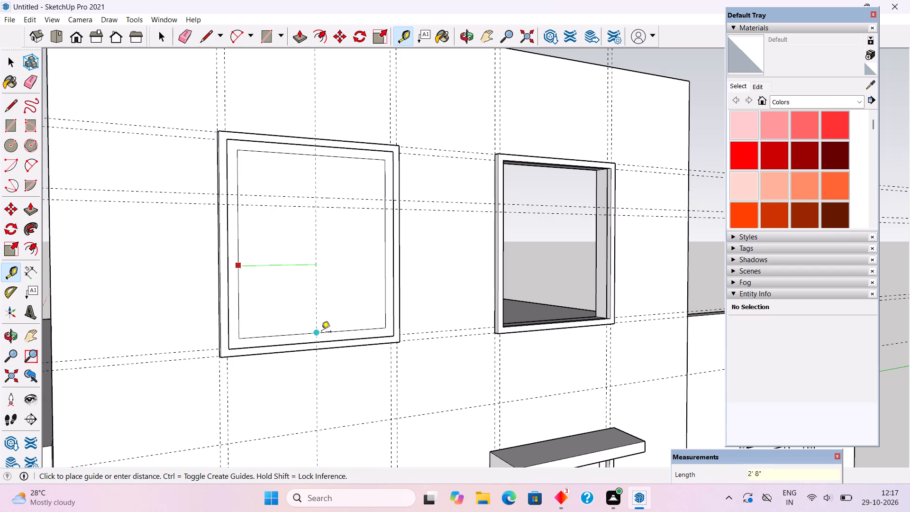
pyautogui.click(321, 332)
pyautogui.moveTo(303, 277); pyautogui.dragTo(193, 265, button='middle')
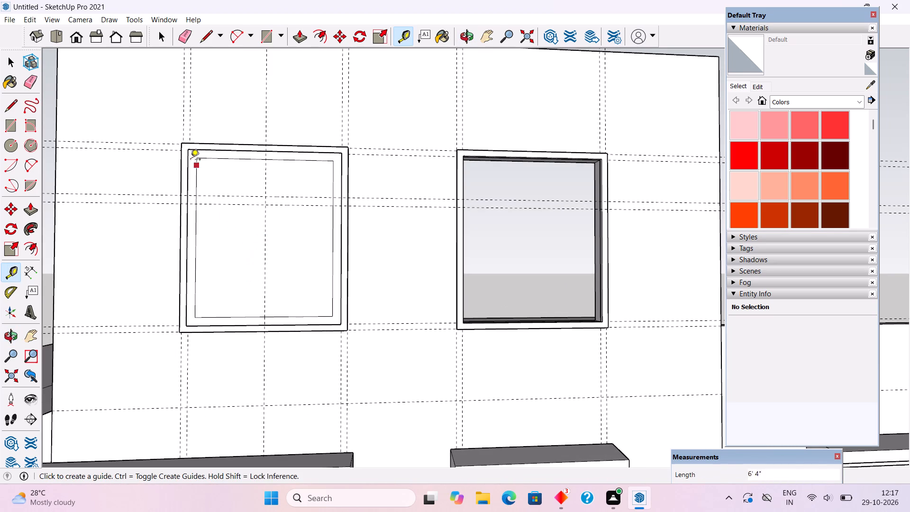
pyautogui.scroll(3, 187, 155)
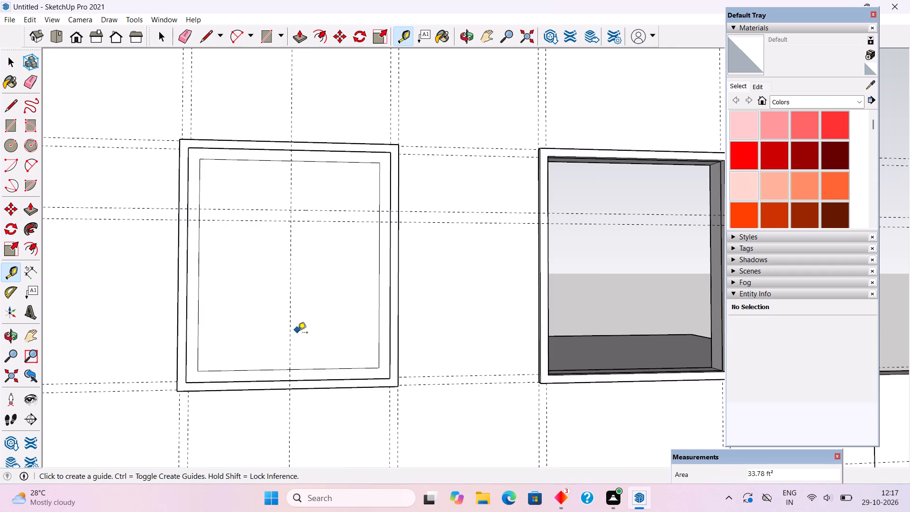
pyautogui.click(292, 347)
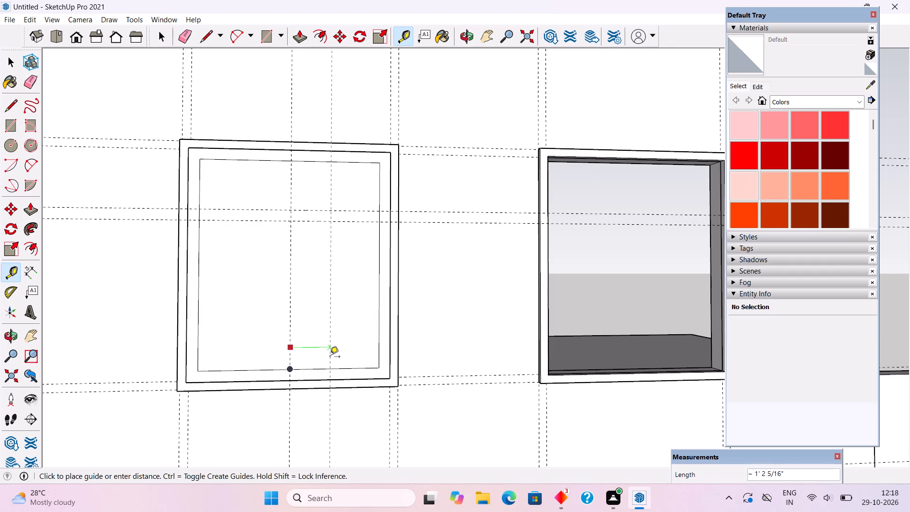
pyautogui.write('11"')
pyautogui.press('Return')
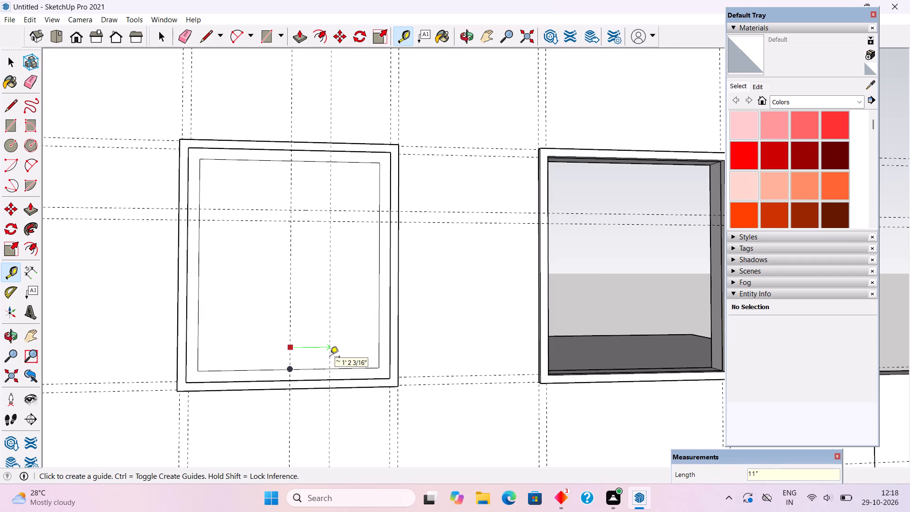
pyautogui.click(292, 319)
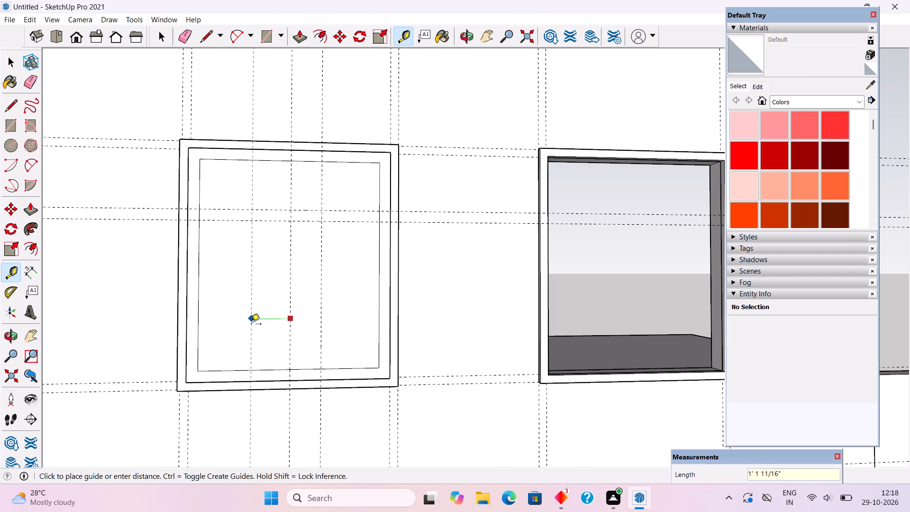
pyautogui.write('11"')
pyautogui.press('Return')
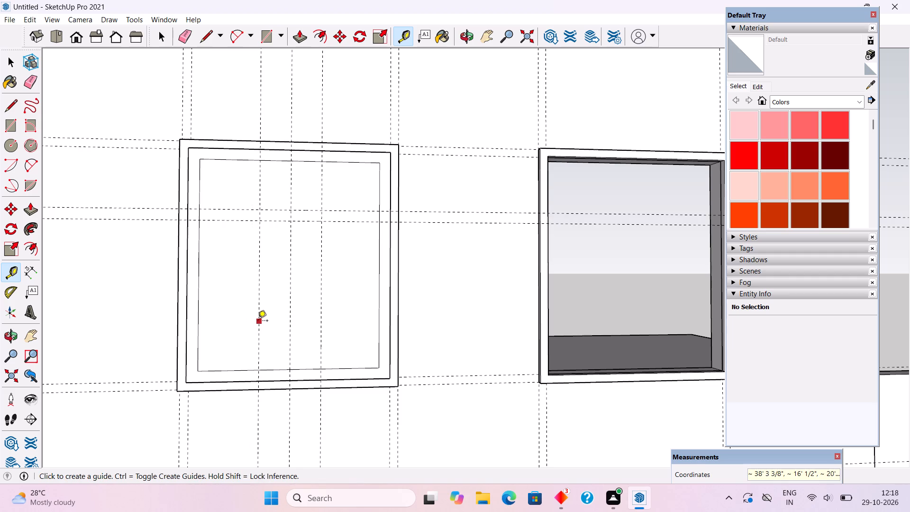
# Place parallel vertical guides 2" to each side of both mullion guides in the first upper window.
pyautogui.click(258, 321)
pyautogui.write('2"')
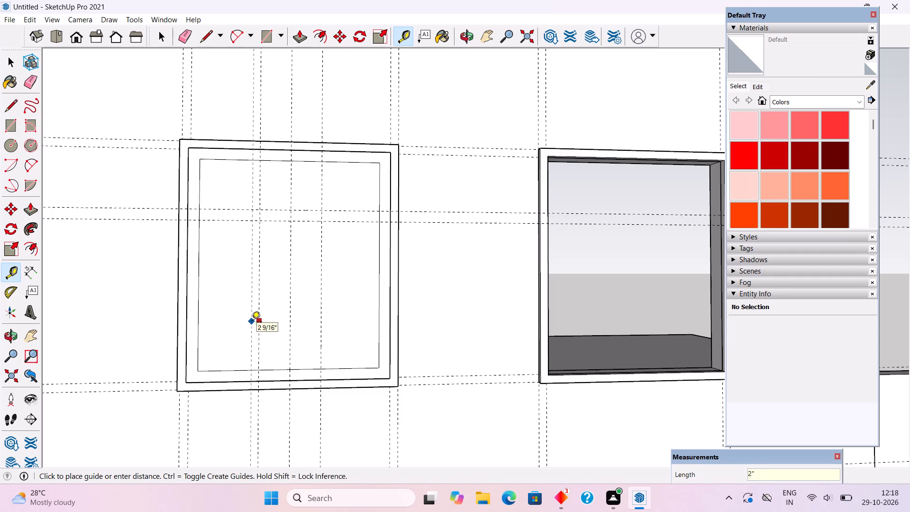
pyautogui.press('Return')
pyautogui.click(259, 340)
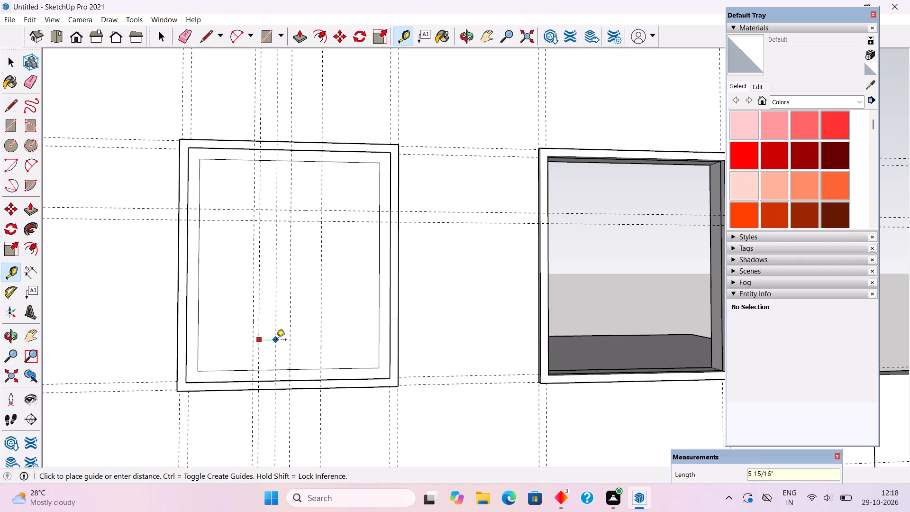
pyautogui.write('2"')
pyautogui.press('Return')
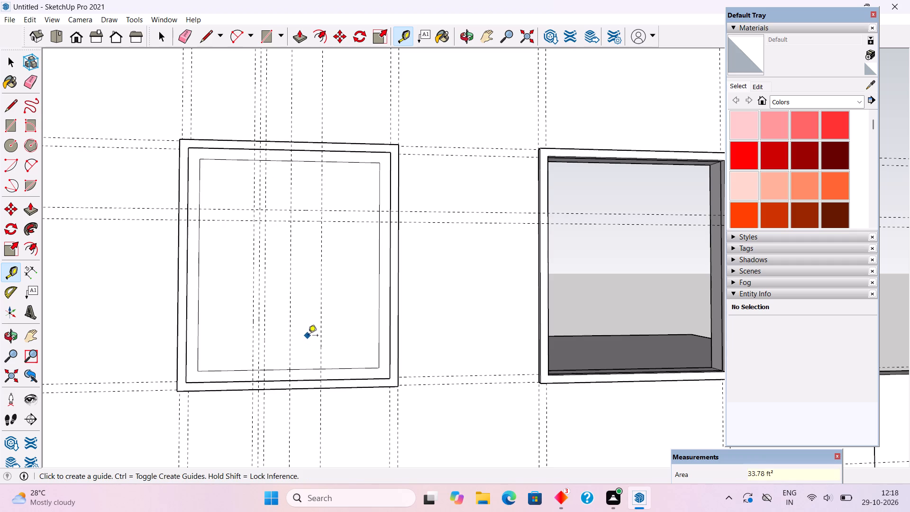
pyautogui.click(324, 330)
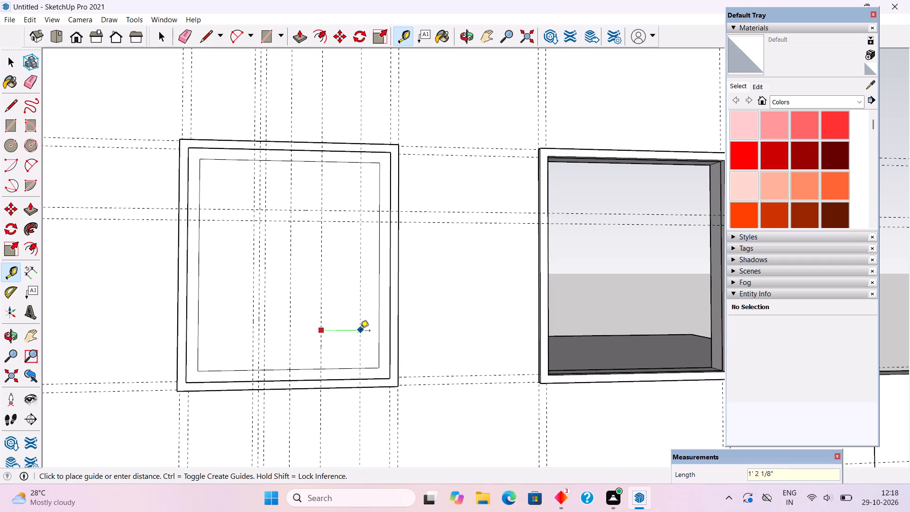
pyautogui.write('2"')
pyautogui.press('Return')
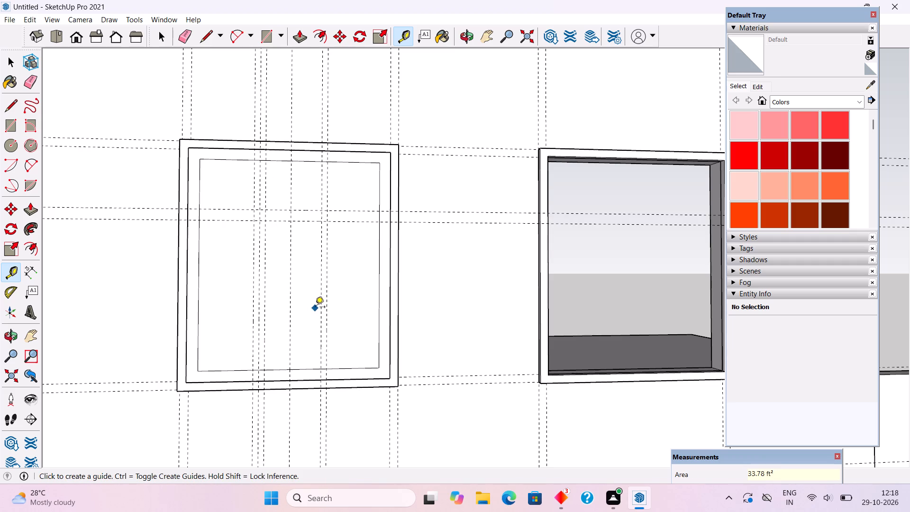
pyautogui.click(320, 302)
pyautogui.write('2"')
pyautogui.press('Return')
pyautogui.press('space')
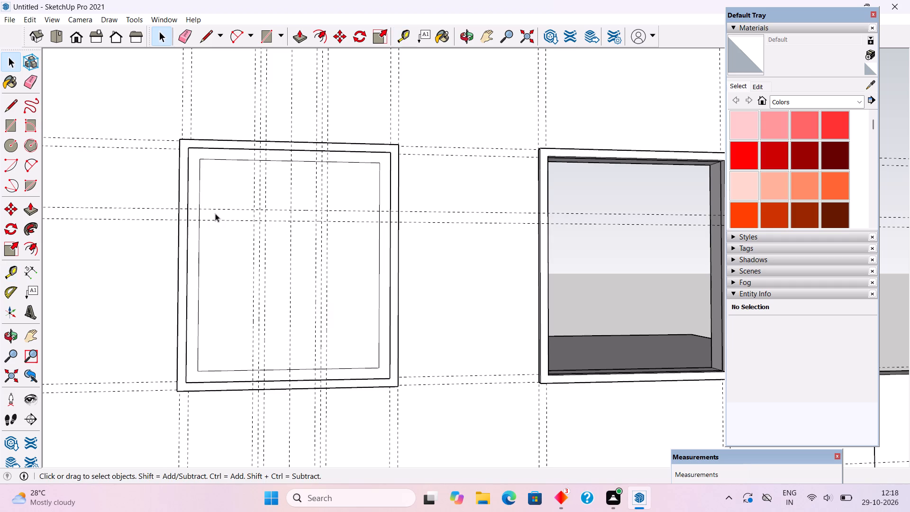
# Draw two 5' 4" horizontal transom lines across the inner sash outline along the two horizontal guides.
pyautogui.press('l')
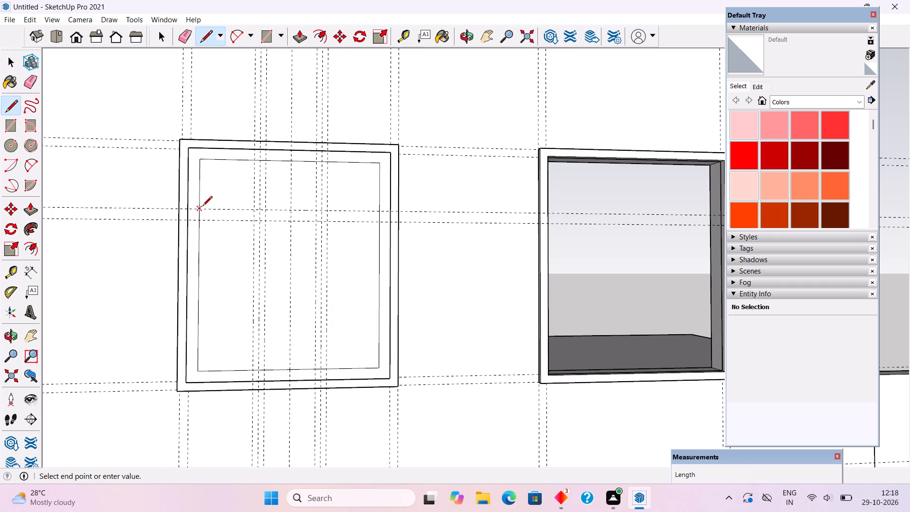
pyautogui.click(202, 207)
pyautogui.click(377, 213)
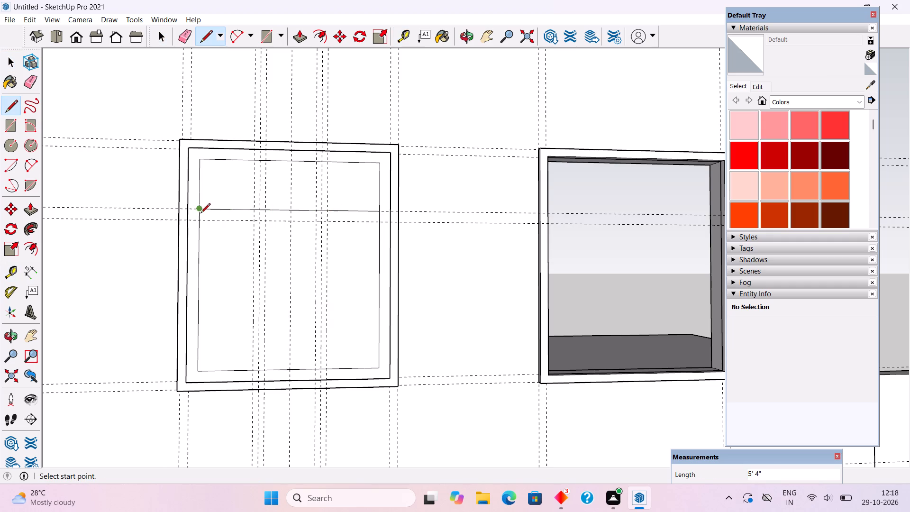
pyautogui.click(199, 219)
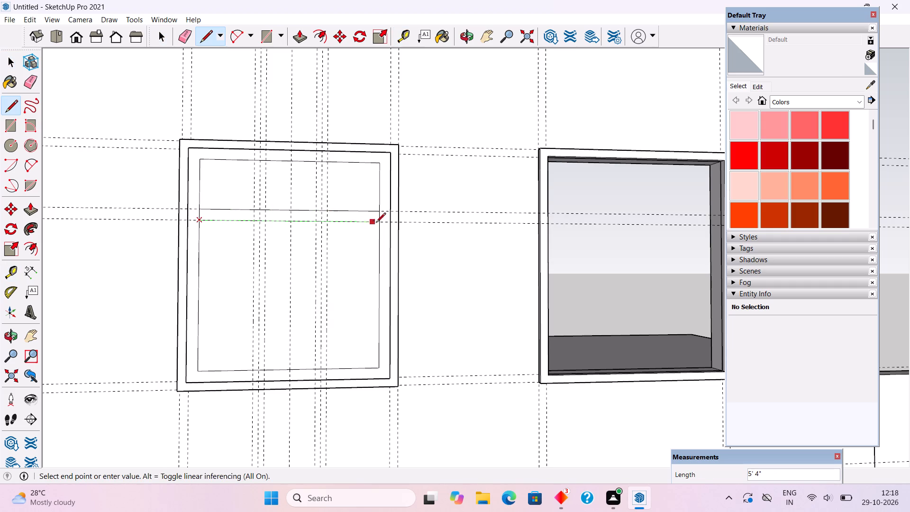
pyautogui.click(378, 224)
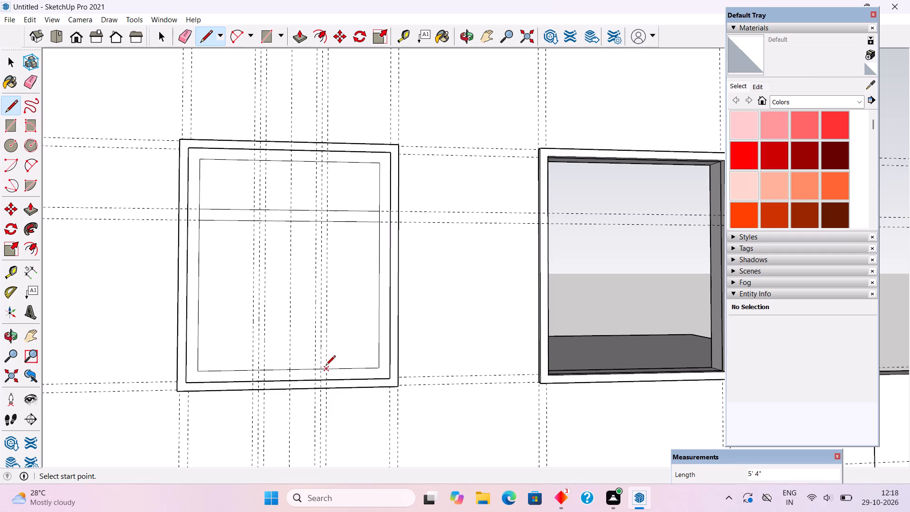
# Draw four 4' 6" vertical mullion lines from the inner outline's bottom edge up to the lower transom line, along the outer guides of each mullion.
pyautogui.click(326, 368)
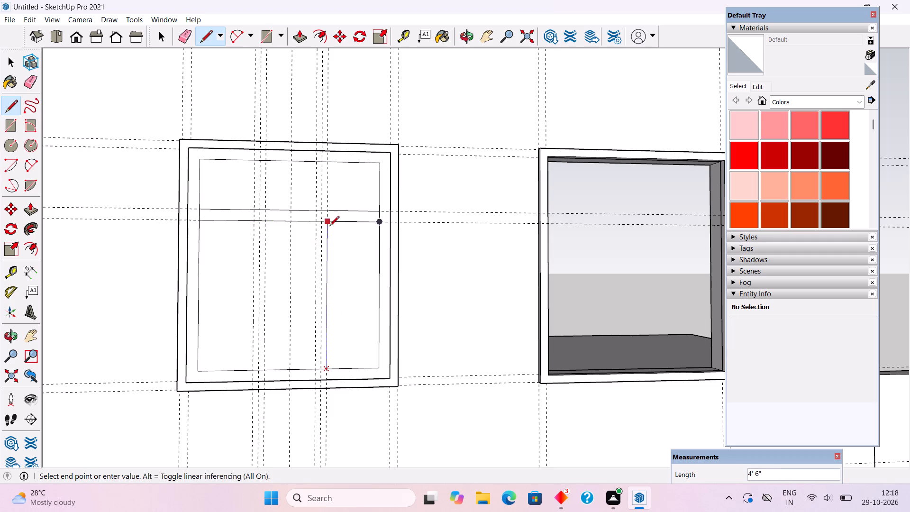
pyautogui.click(329, 223)
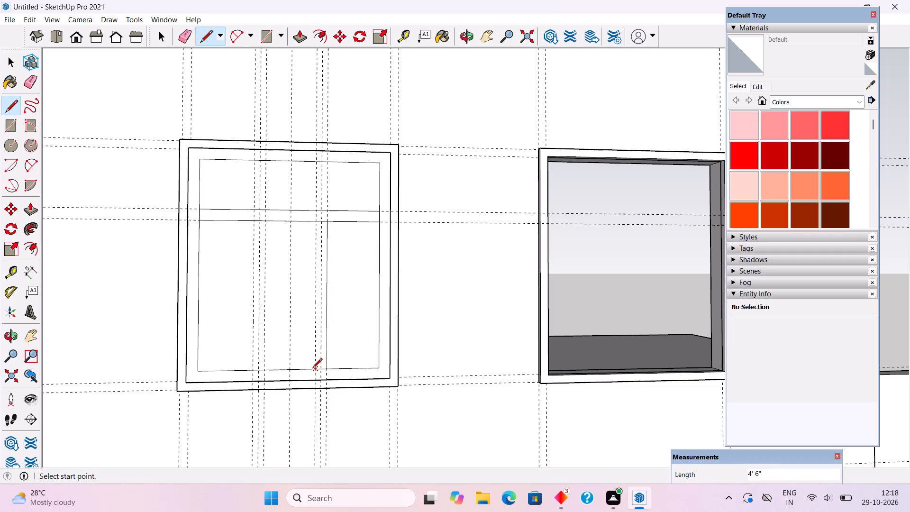
pyautogui.click(312, 369)
pyautogui.click(315, 222)
pyautogui.click(265, 368)
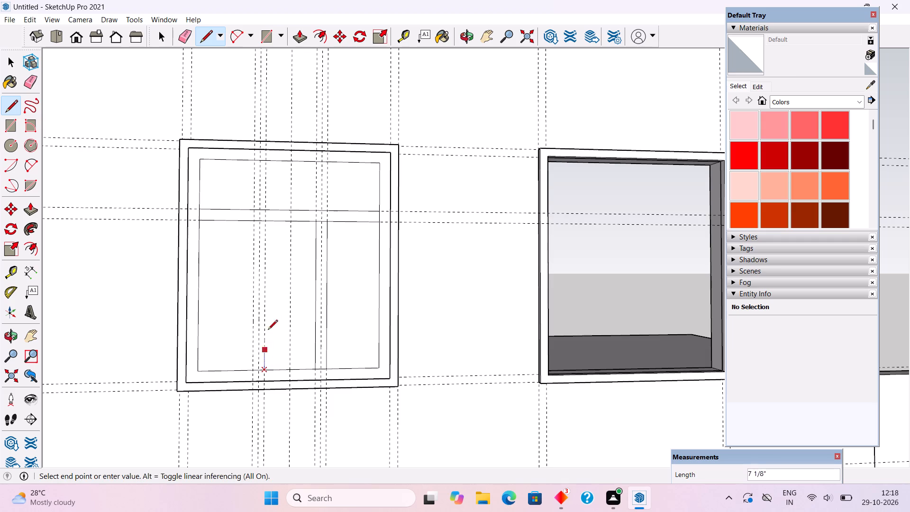
pyautogui.click(265, 221)
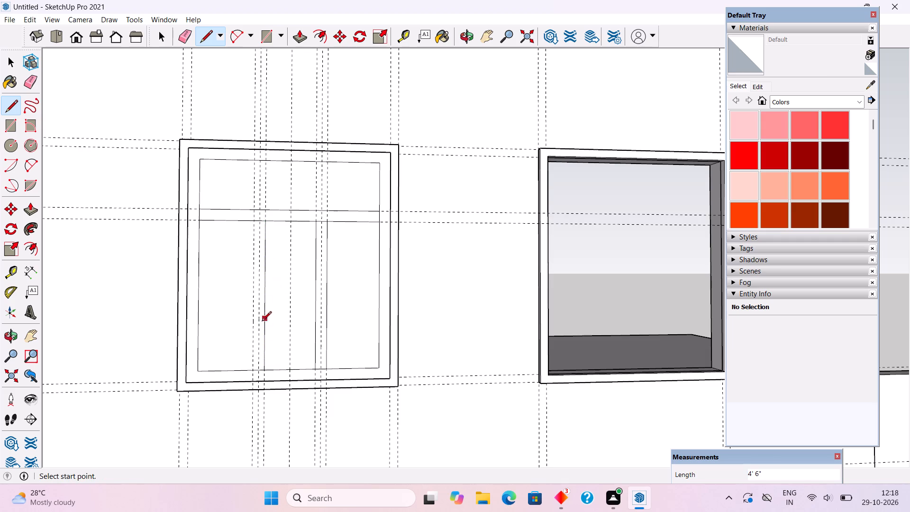
pyautogui.click(250, 371)
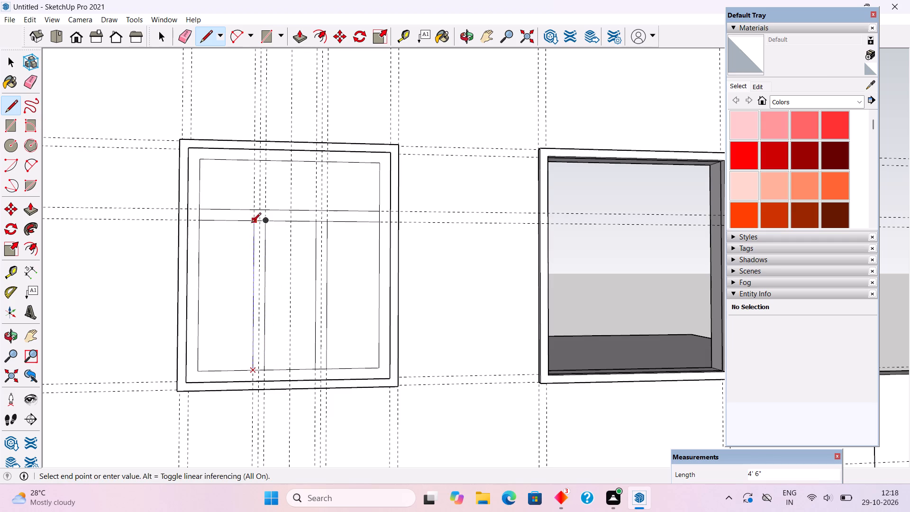
pyautogui.click(253, 220)
# Erase the short segments between each pair of mullion lines, on the inner outline's bottom edge and the lower transom line.
pyautogui.press('e')
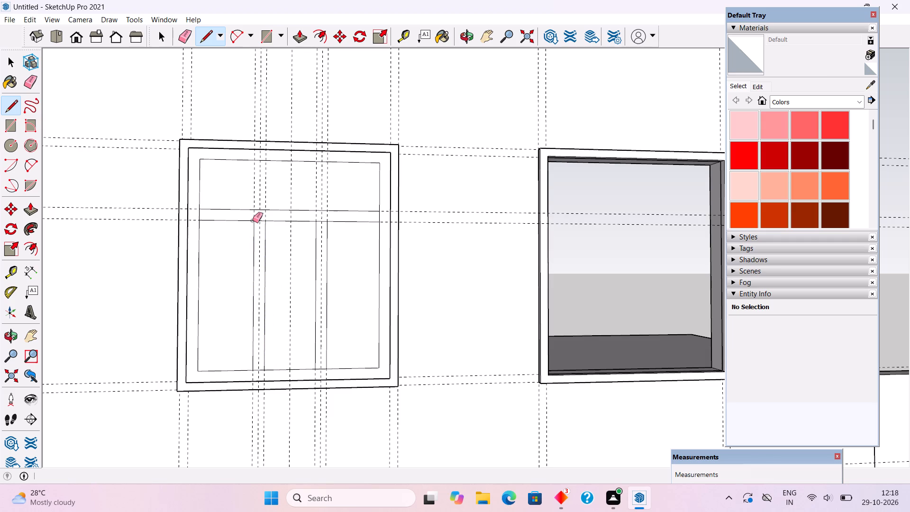
pyautogui.scroll(6, 252, 370)
pyautogui.click(258, 369)
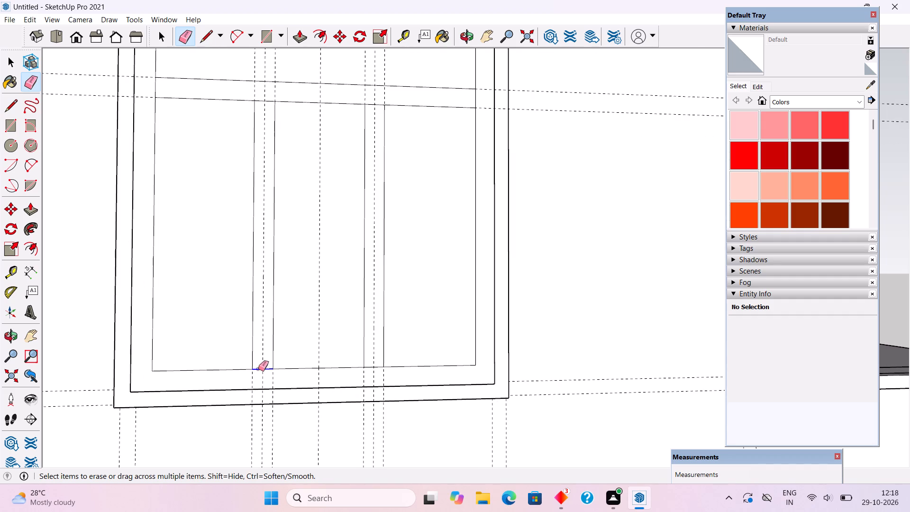
pyautogui.click(370, 367)
pyautogui.scroll(-6, 383, 397)
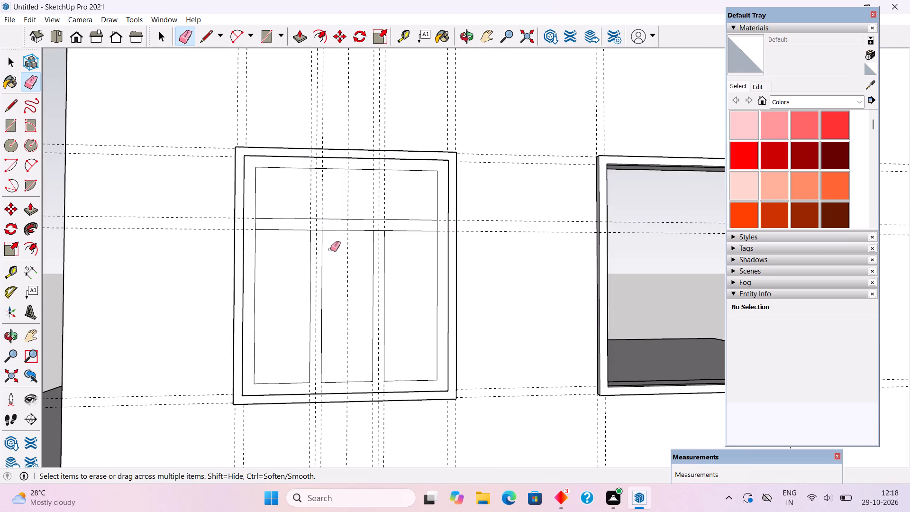
pyautogui.scroll(6, 312, 220)
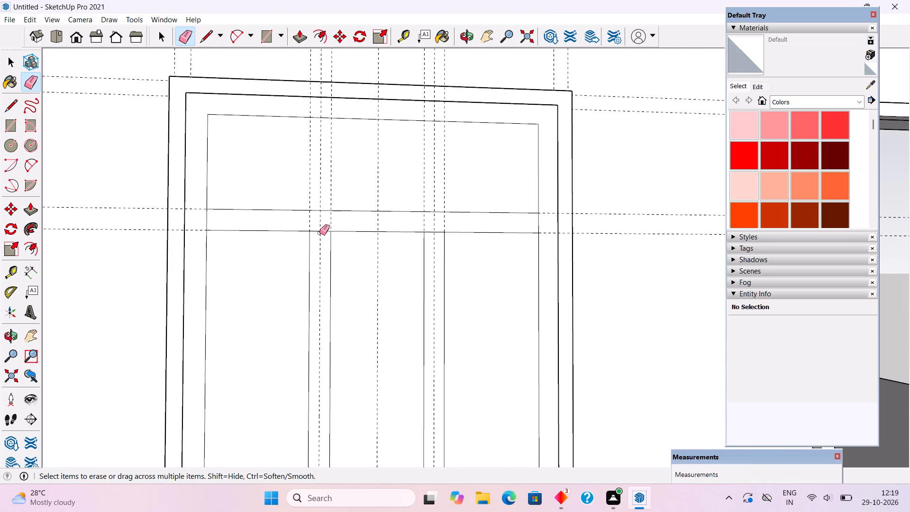
pyautogui.click(318, 231)
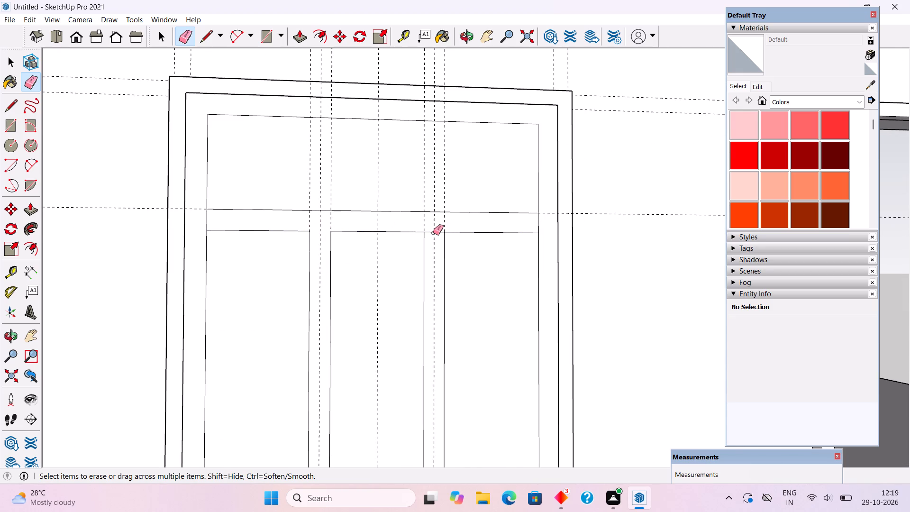
pyautogui.click(432, 233)
pyautogui.scroll(-3, 439, 303)
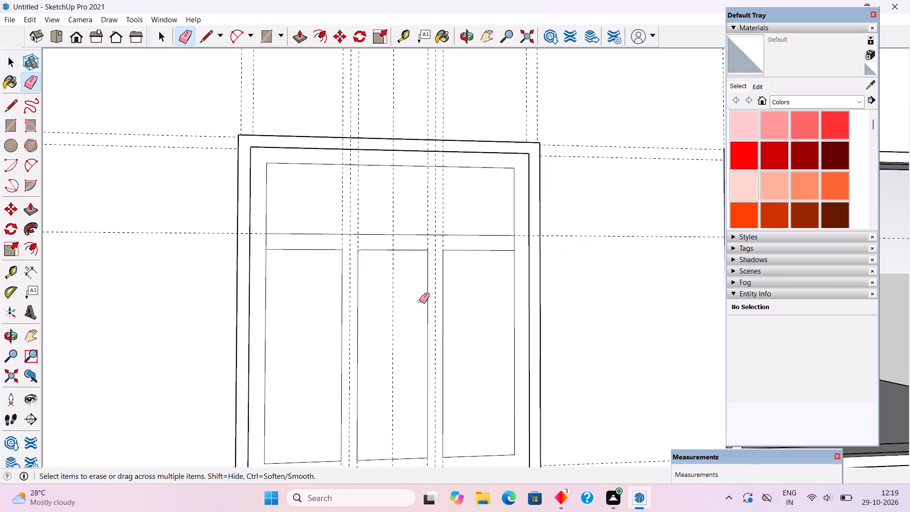
# Erase the short side-edge segments between the two transom lines at both ends of the transom.
pyautogui.click(267, 241)
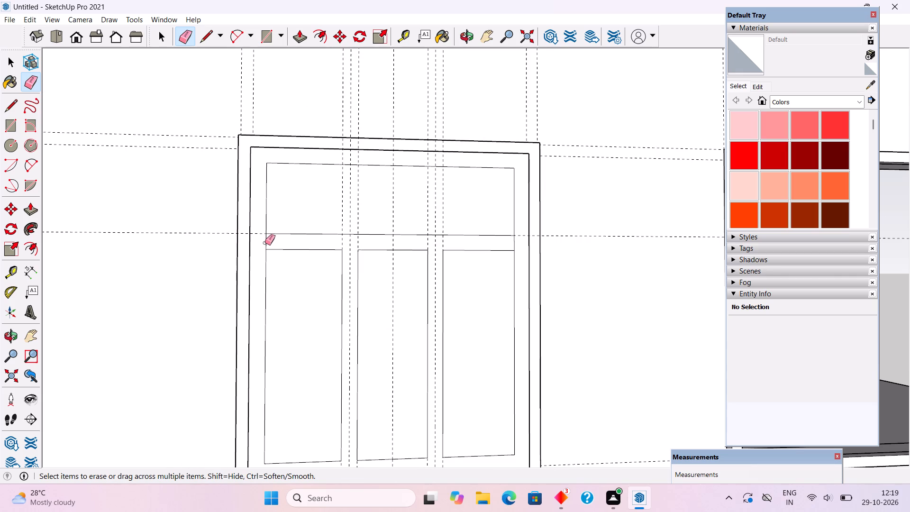
pyautogui.click(265, 243)
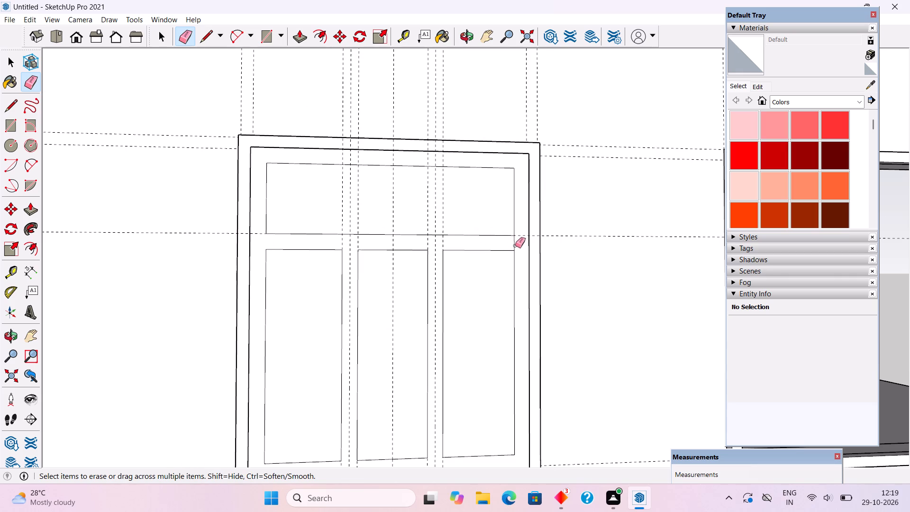
pyautogui.click(515, 246)
pyautogui.scroll(-2, 513, 245)
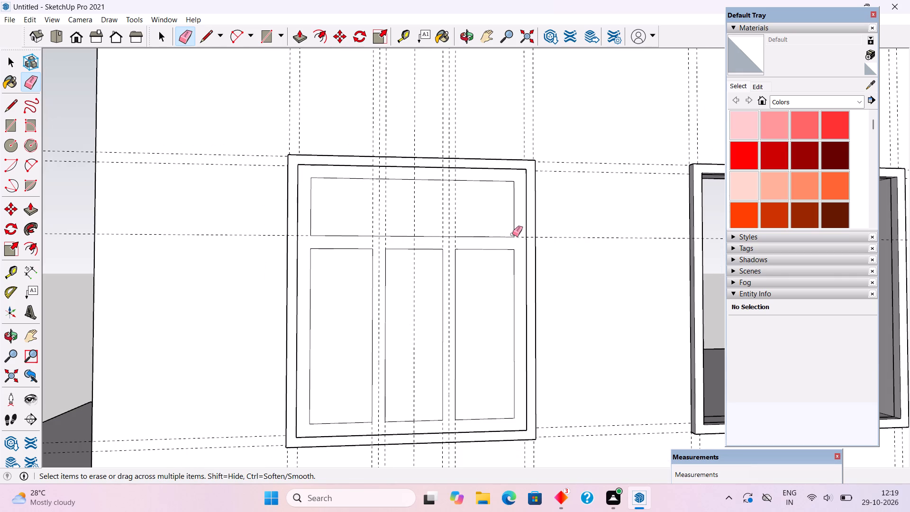
# Delete the four pane faces of the first upper window: the wide top pane and the three panes below it.
pyautogui.press('space')
pyautogui.click(418, 201)
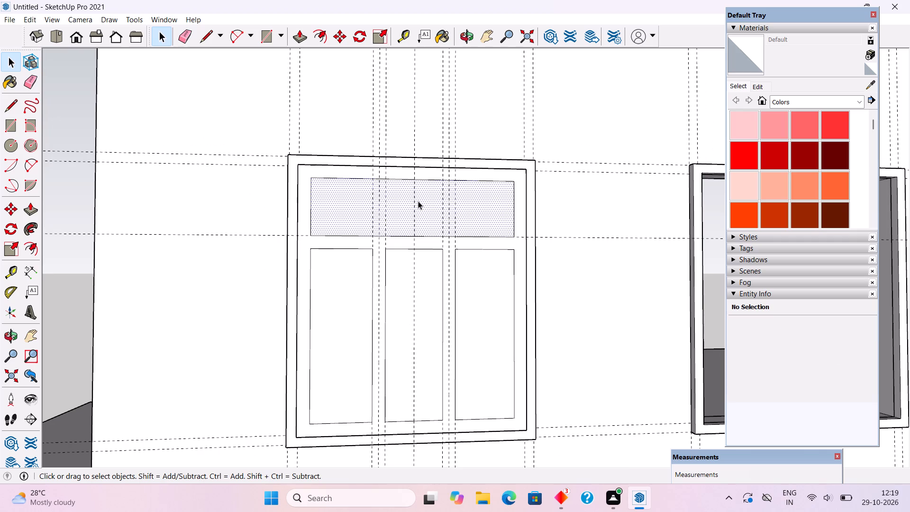
pyautogui.press('Delete')
pyautogui.click(422, 293)
pyautogui.press('Delete')
pyautogui.click(329, 328)
pyautogui.press('Delete')
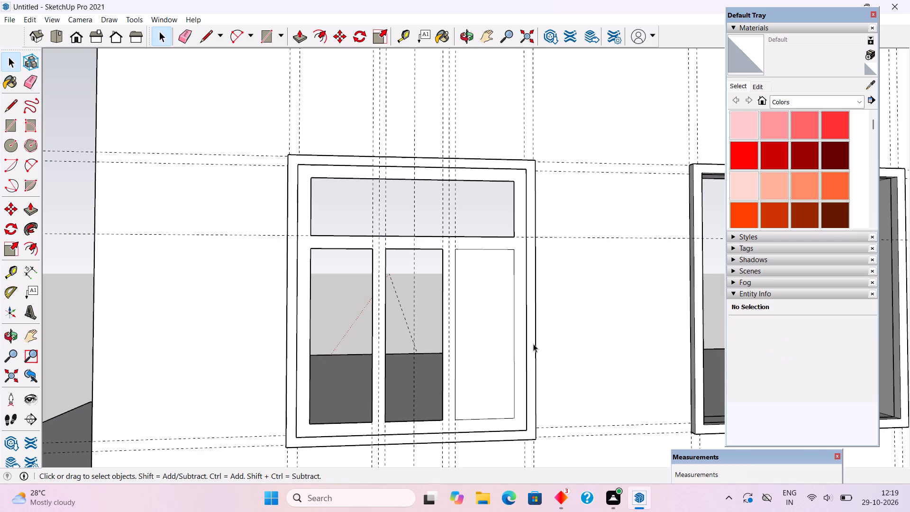
pyautogui.click(506, 342)
pyautogui.press('Delete')
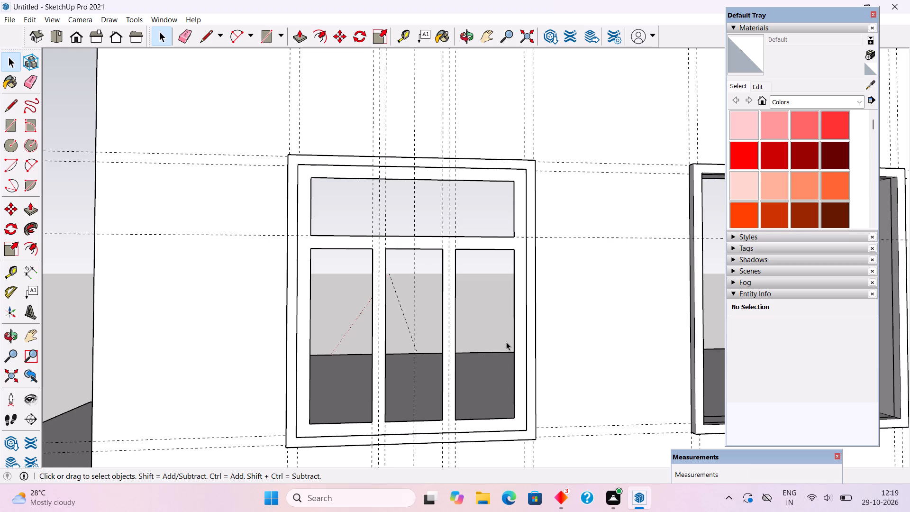
# Push/pull the first upper window's sash face outward by 4".
pyautogui.scroll(-3, 455, 376)
pyautogui.scroll(-3, 388, 322)
pyautogui.scroll(-3, 295, 229)
pyautogui.moveTo(528, 408); pyautogui.dragTo(640, 448, button='middle')
pyautogui.scroll(5, 566, 403)
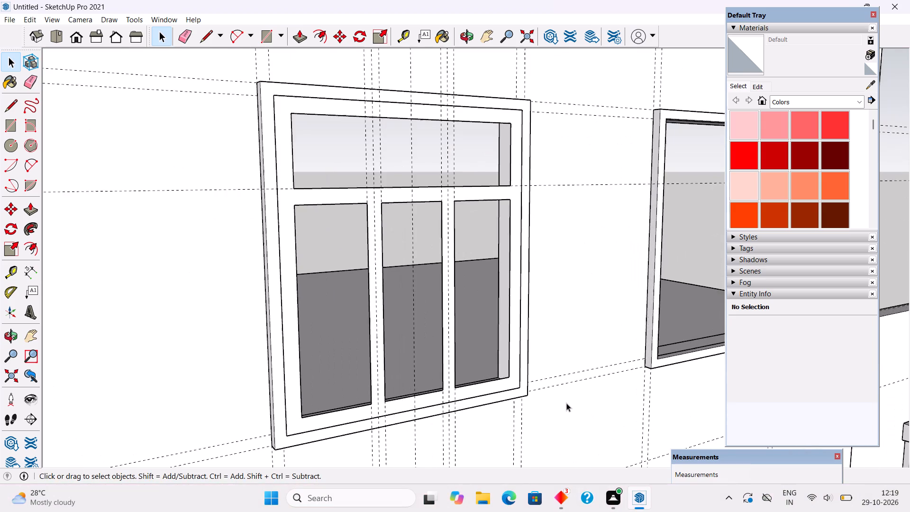
pyautogui.scroll(4, 538, 395)
pyautogui.press('p')
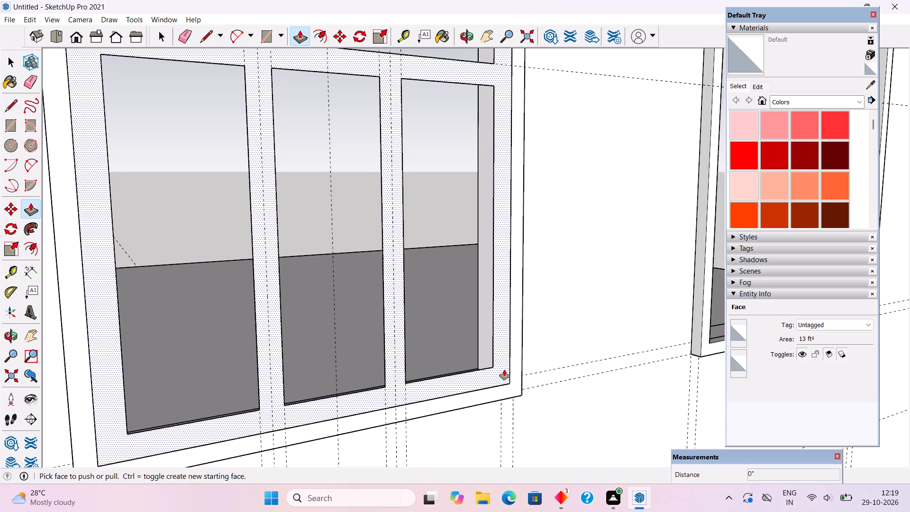
pyautogui.write('4"')
pyautogui.press('Return')
pyautogui.moveTo(501, 363); pyautogui.dragTo(658, 381, button='middle')
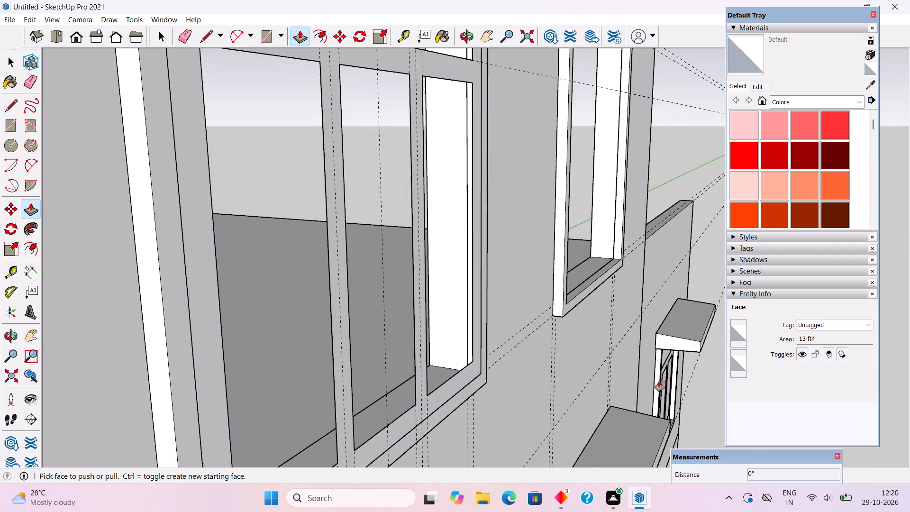
pyautogui.click(464, 382)
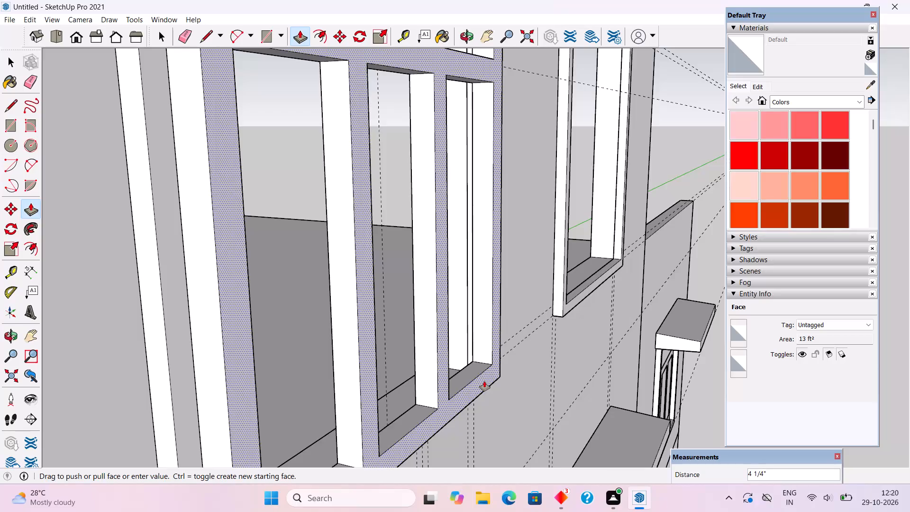
pyautogui.write('4"')
pyautogui.press('Return')
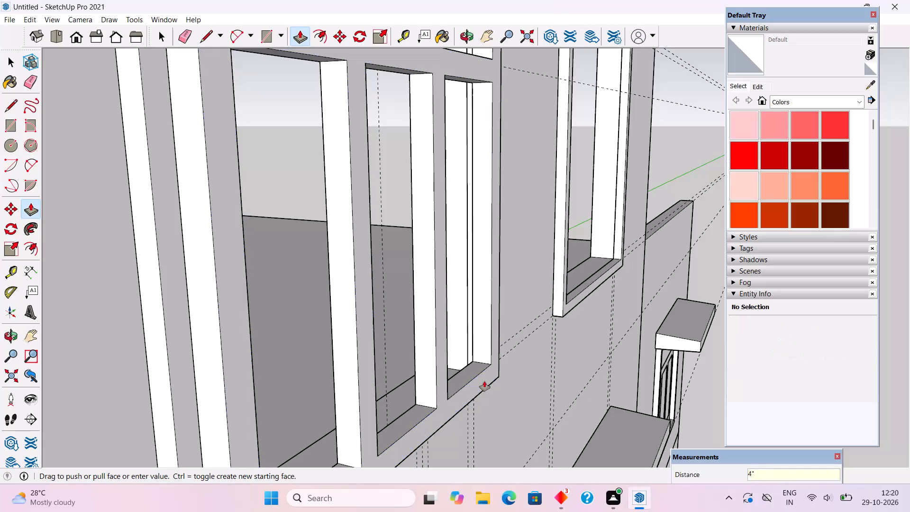
# Make a group from all the connected geometry of the first upper window's sash.
pyautogui.press('space')
pyautogui.tripleClick(485, 381)
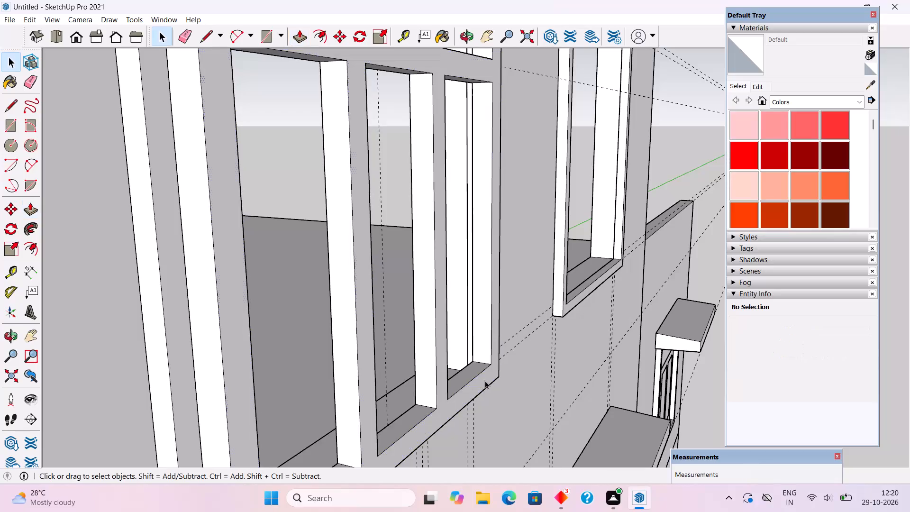
pyautogui.rightClick(485, 381)
pyautogui.click(512, 297)
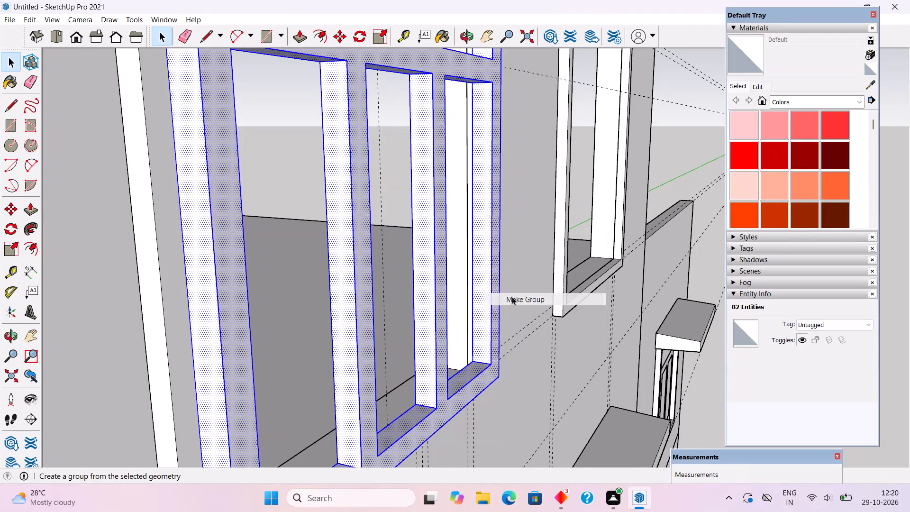
pyautogui.scroll(-10, 512, 298)
pyautogui.click(632, 201)
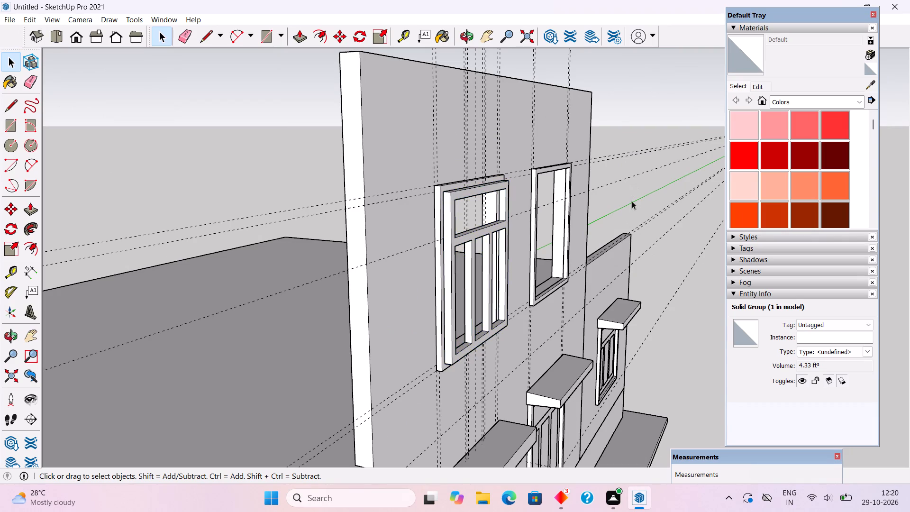
# Move the first upper window's sash group 7" inward from its lower outer corner, into the frame opening.
pyautogui.scroll(15, 473, 338)
pyautogui.click(536, 276)
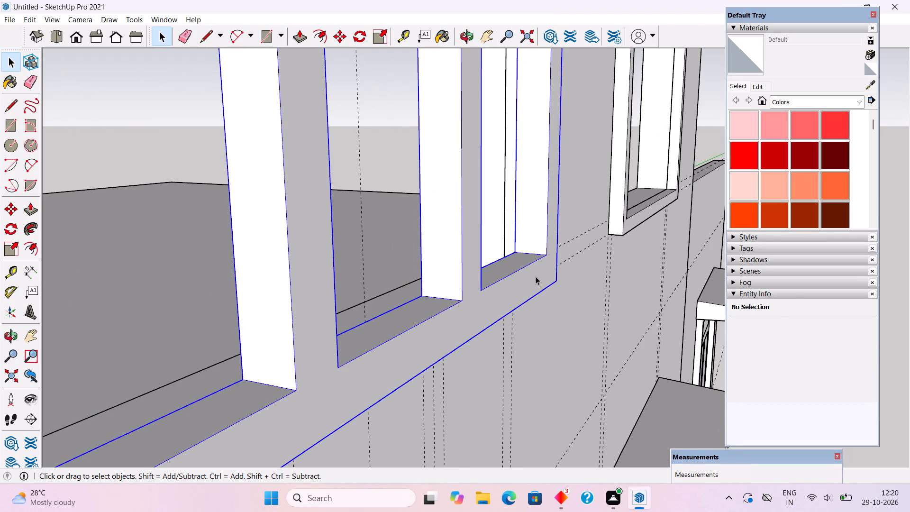
pyautogui.press('m')
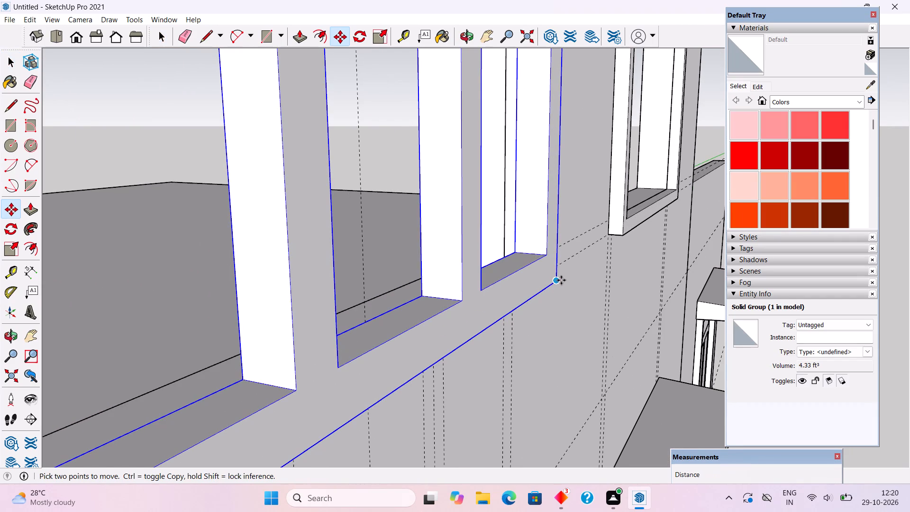
pyautogui.click(561, 280)
pyautogui.click(504, 276)
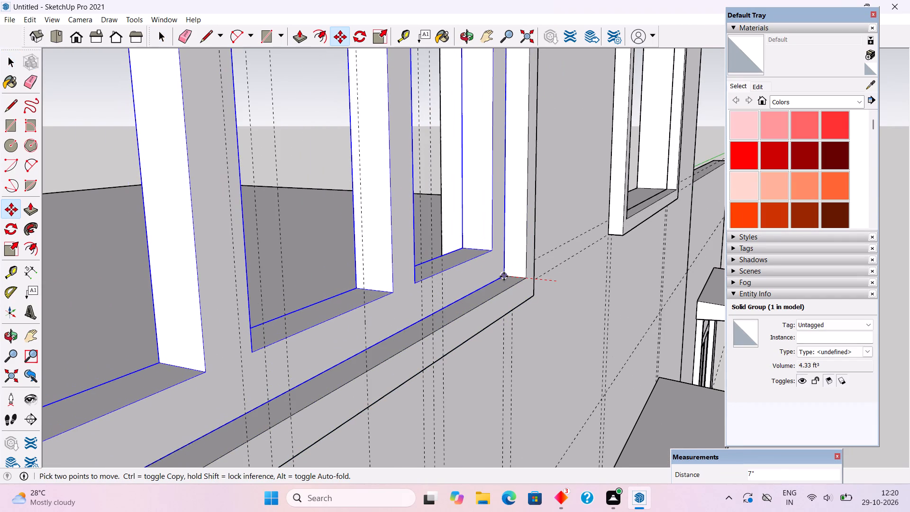
pyautogui.scroll(-6, 504, 276)
pyautogui.press('space')
pyautogui.scroll(-10, 507, 282)
pyautogui.click(655, 161)
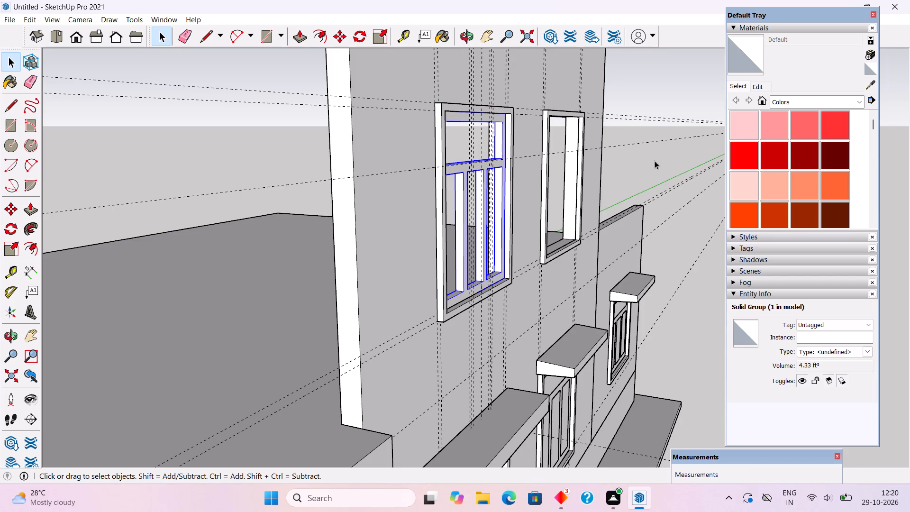
# Draw a 7' by 6' rectangle filling the second upper window's opening, from corner to opposite corner of the frame's inner edge.
pyautogui.moveTo(613, 227); pyautogui.dragTo(346, 219, button='middle')
pyautogui.scroll(-3, 346, 219)
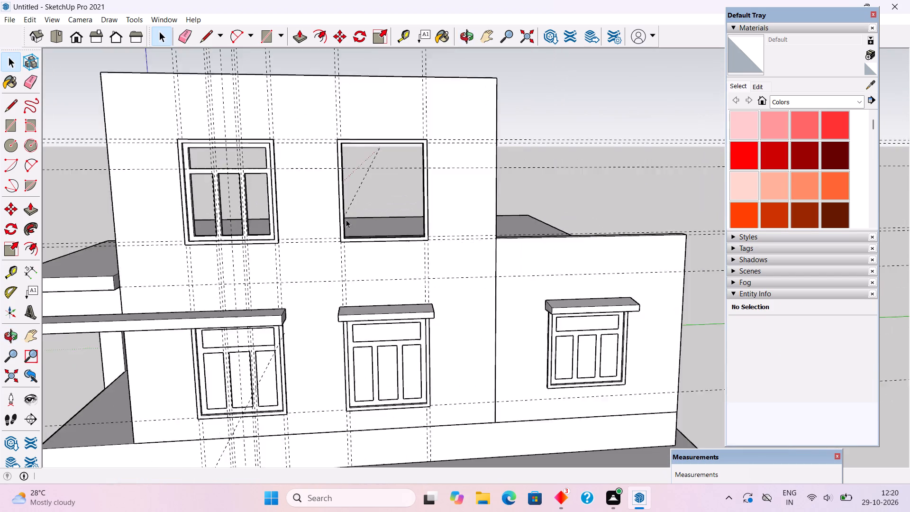
pyautogui.scroll(-4, 387, 256)
pyautogui.moveTo(439, 233); pyautogui.dragTo(432, 184, button='middle')
pyautogui.scroll(6, 404, 159)
pyautogui.scroll(2, 380, 214)
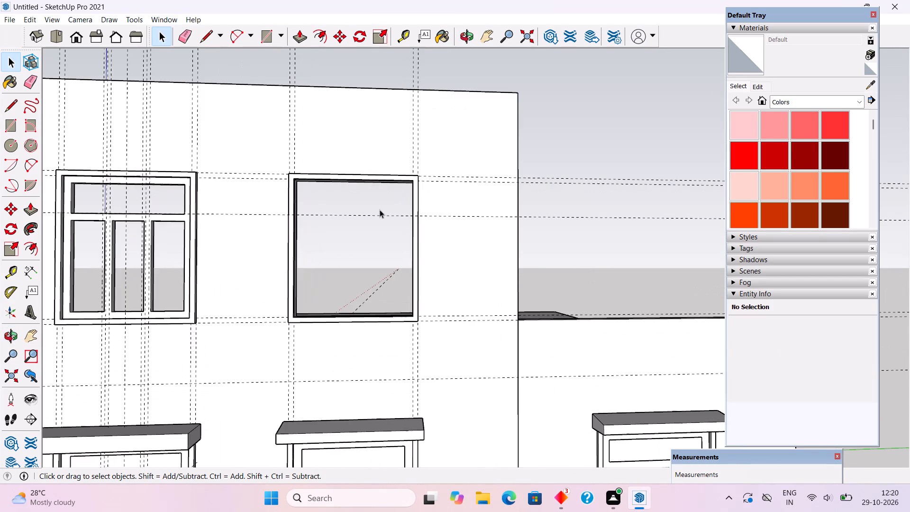
pyautogui.moveTo(374, 190); pyautogui.dragTo(379, 173, button='middle')
pyautogui.scroll(5, 294, 193)
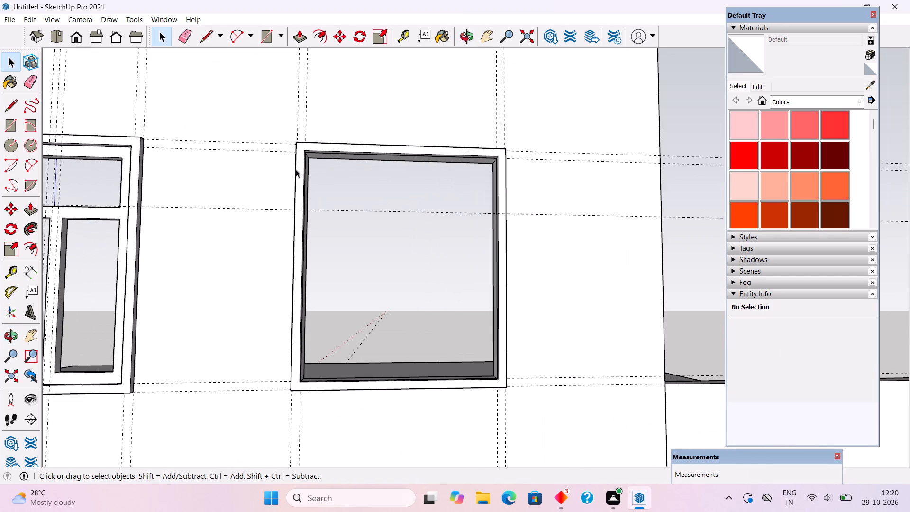
pyautogui.press('r')
pyautogui.click(304, 150)
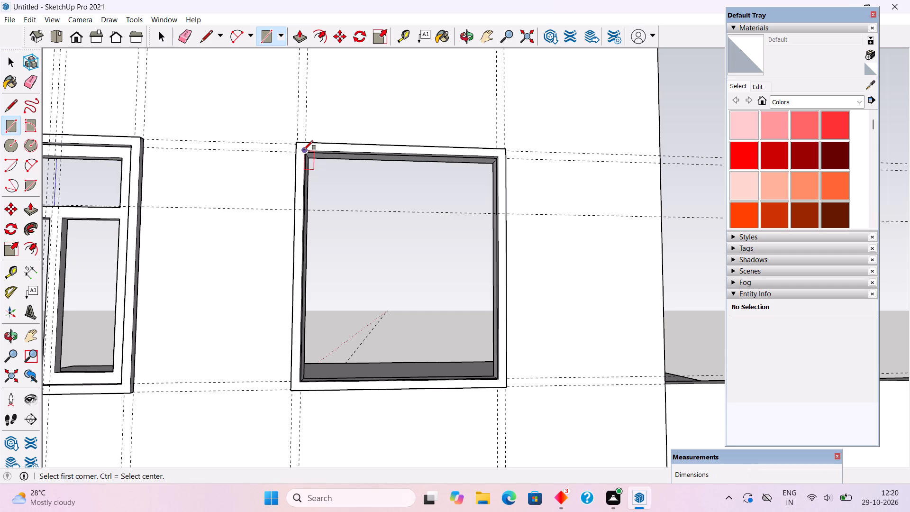
pyautogui.click(498, 376)
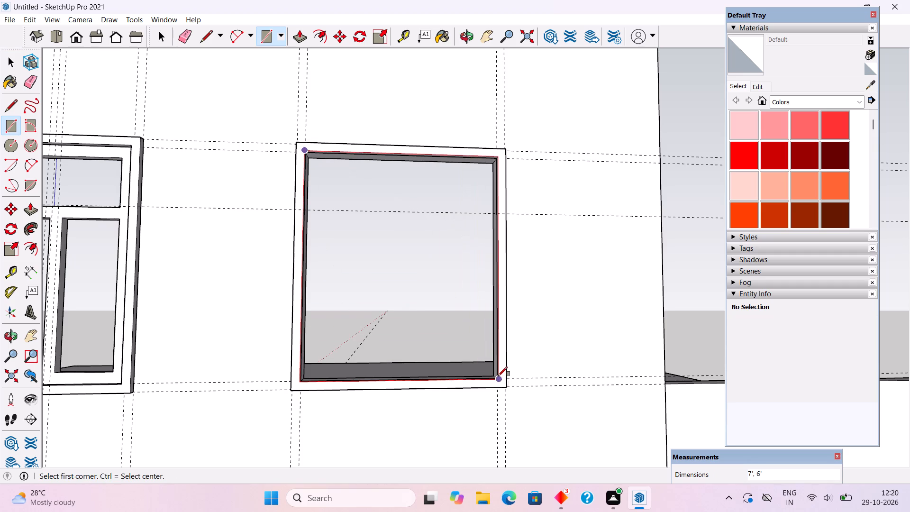
# Offset the second upper window's new face inward by 4".
pyautogui.moveTo(555, 471); pyautogui.dragTo(595, 330, button='middle')
pyautogui.scroll(-5, 357, 271)
pyautogui.moveTo(420, 328); pyautogui.dragTo(526, 390, button='middle')
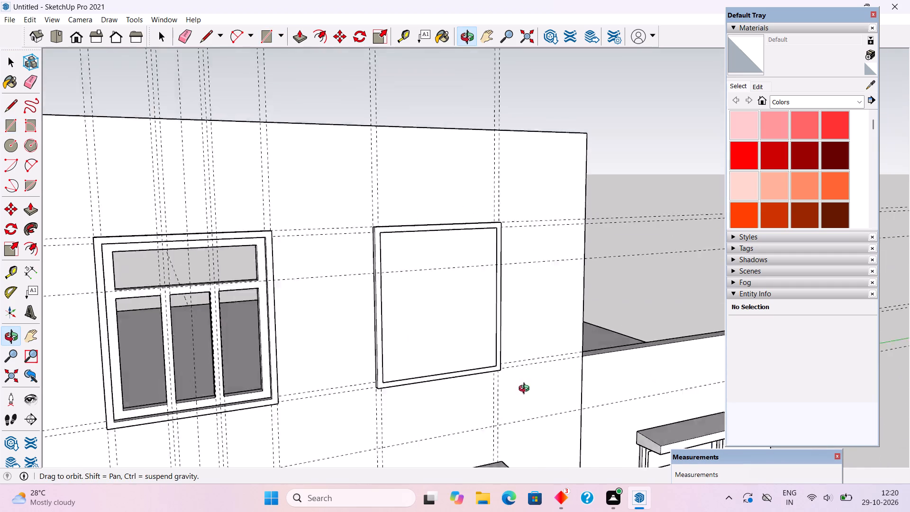
pyautogui.moveTo(526, 390); pyautogui.dragTo(550, 389, button='middle')
pyautogui.press('f')
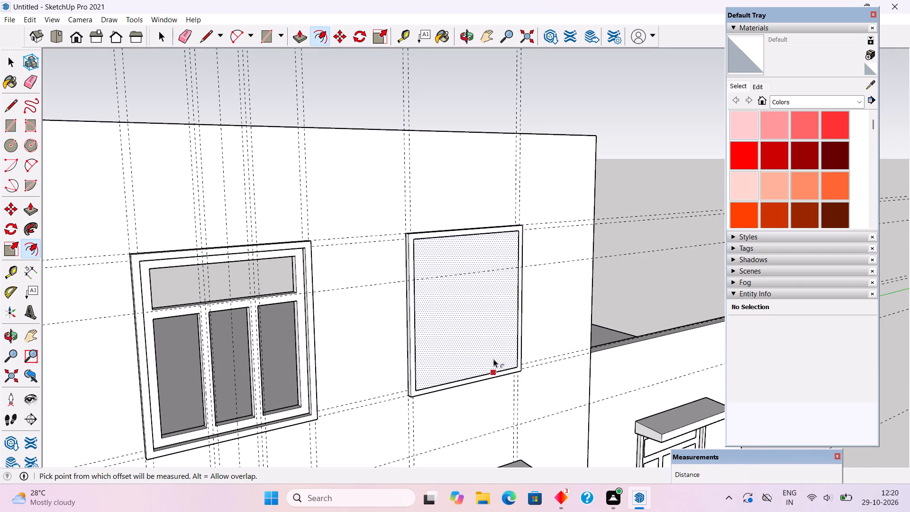
pyautogui.click(493, 359)
pyautogui.write('4"')
pyautogui.press('Return')
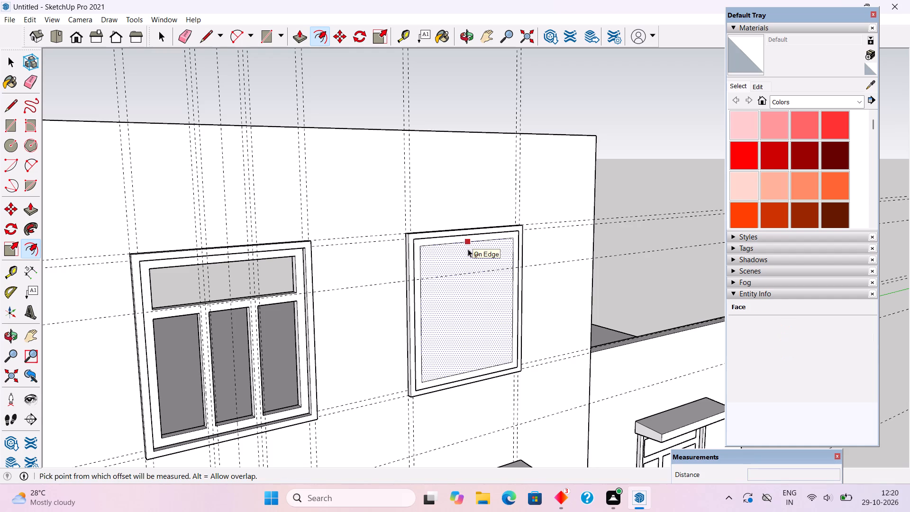
# Place a vertical guide through the middle of the second window's inner face, 2' 8" from its side edge.
pyautogui.press('t')
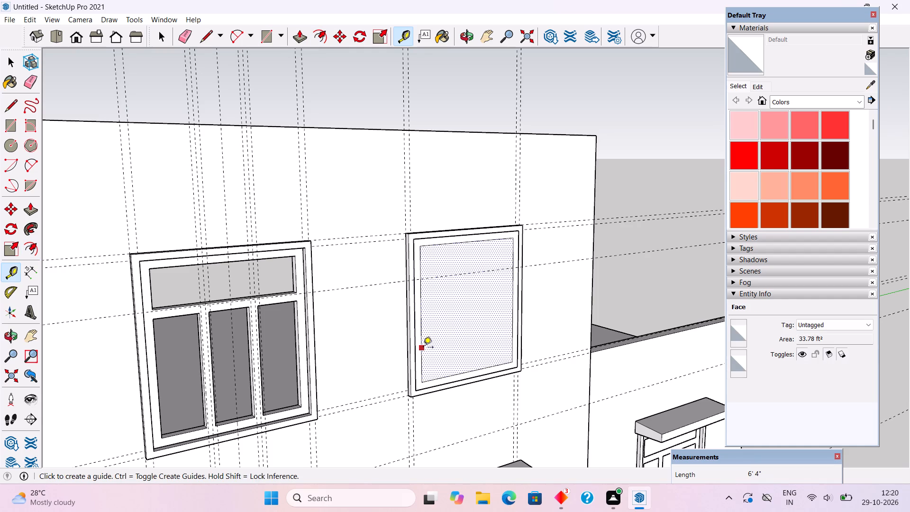
pyautogui.click(423, 348)
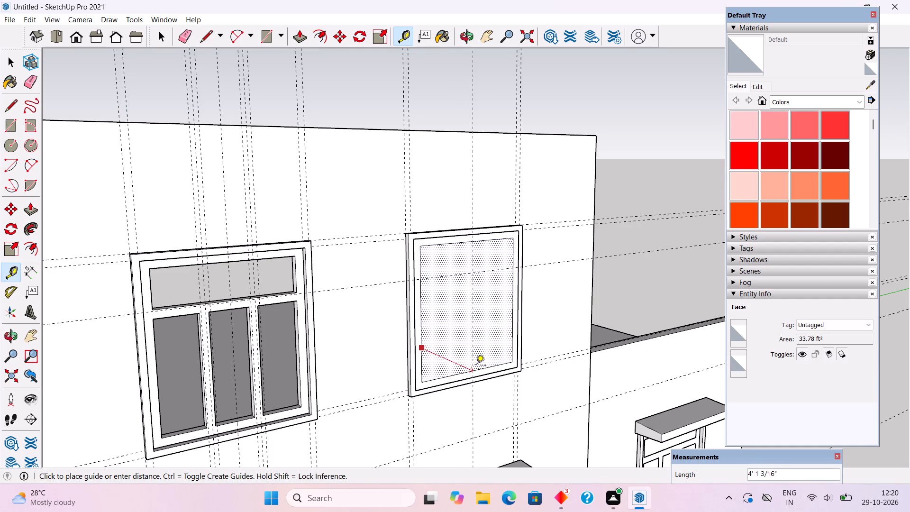
pyautogui.click(466, 241)
# Place a horizontal guide 4" below the existing transom guide crossing the second upper window.
pyautogui.moveTo(499, 315); pyautogui.dragTo(443, 305, button='middle')
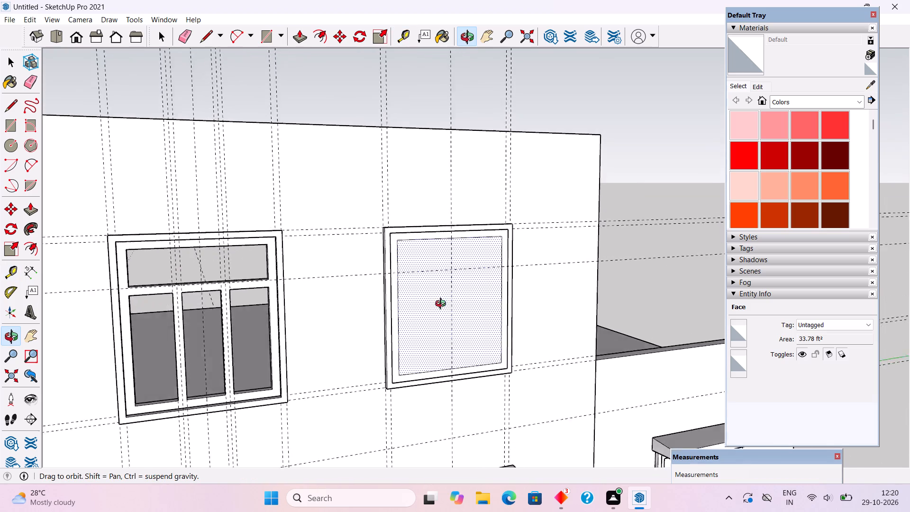
pyautogui.moveTo(443, 305); pyautogui.dragTo(400, 275, button='middle')
pyautogui.scroll(4, 404, 264)
pyautogui.click(411, 255)
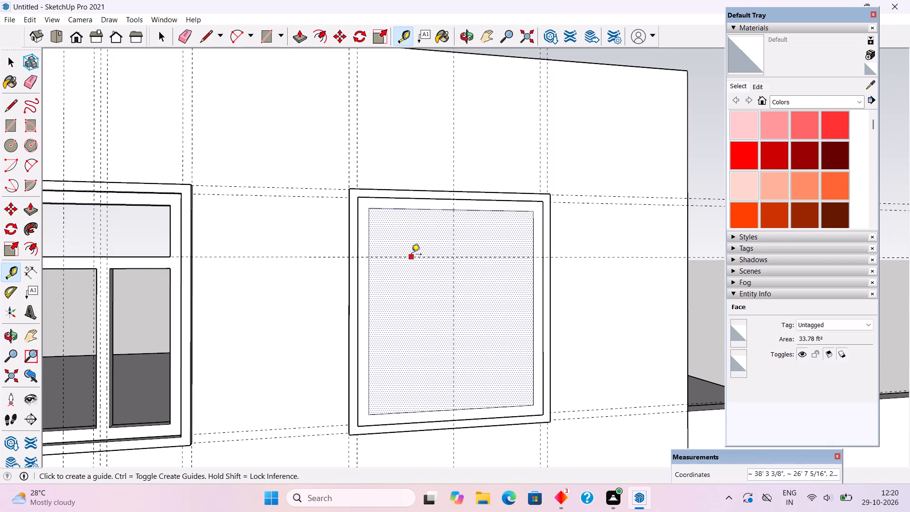
pyautogui.write('4"')
pyautogui.press('Return')
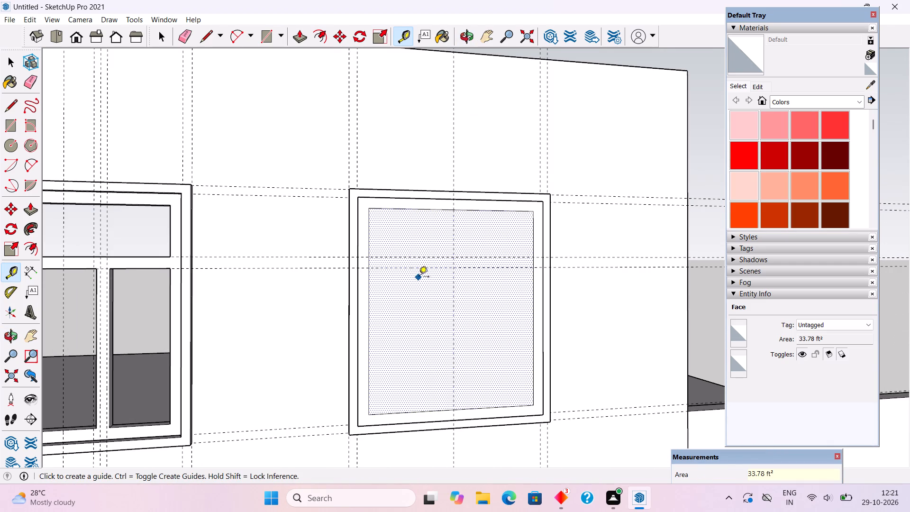
# Place vertical guides 11" to each side of the second upper window's centre guide.
pyautogui.scroll(-2, 445, 330)
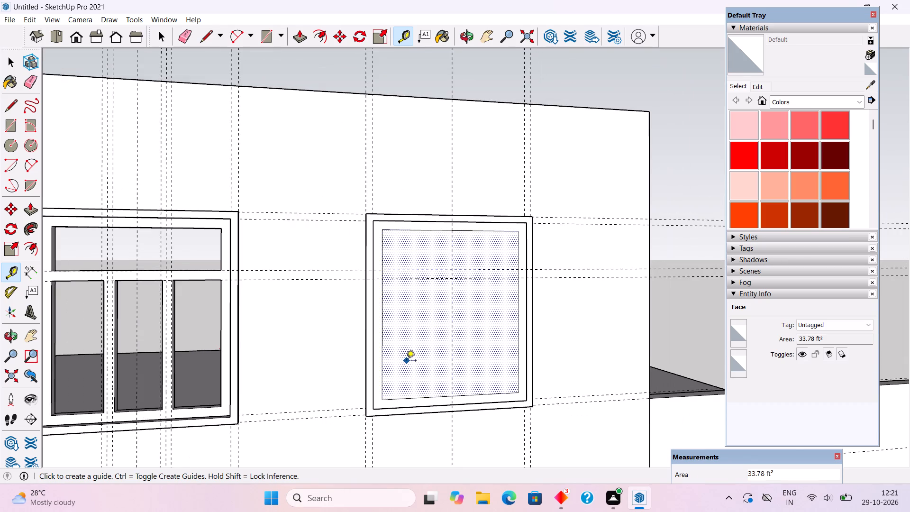
pyautogui.scroll(-3, 406, 361)
pyautogui.click(443, 347)
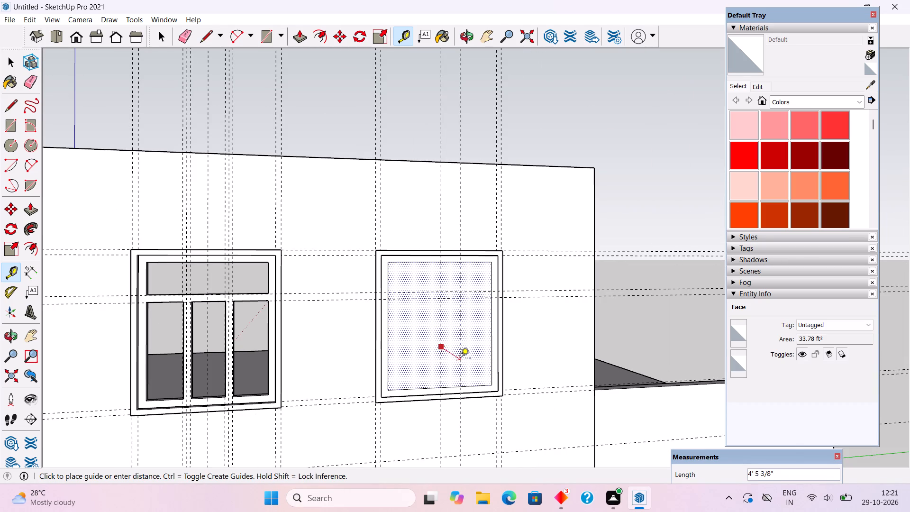
pyautogui.write('11')
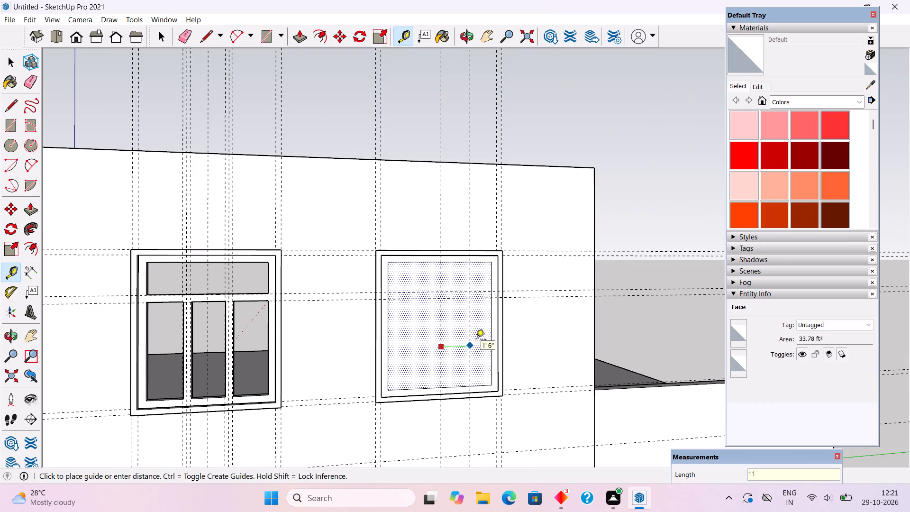
pyautogui.hotkey('shift', '"')
pyautogui.press('Return')
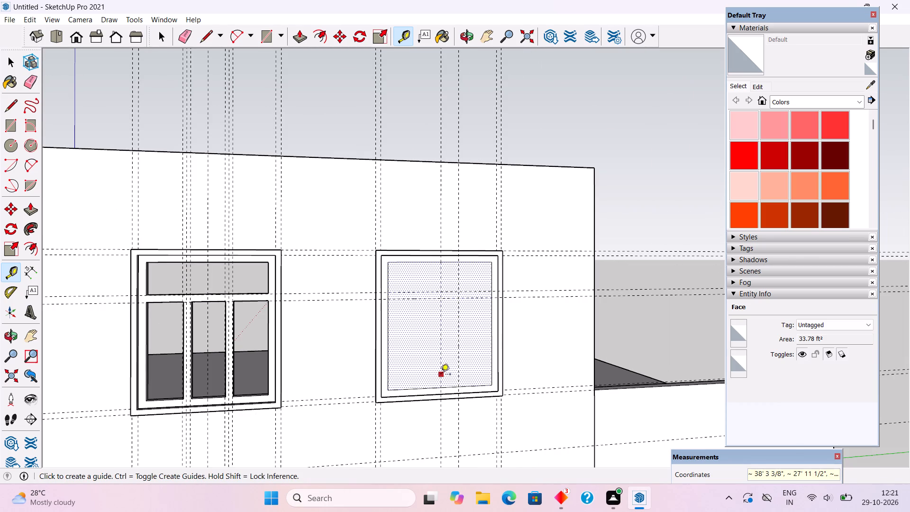
pyautogui.click(439, 371)
pyautogui.write('11"')
pyautogui.press('Return')
# Place guides 2" to either side of each of the two mullion centre guides on the second upper window.
pyautogui.scroll(4, 419, 361)
pyautogui.click(423, 352)
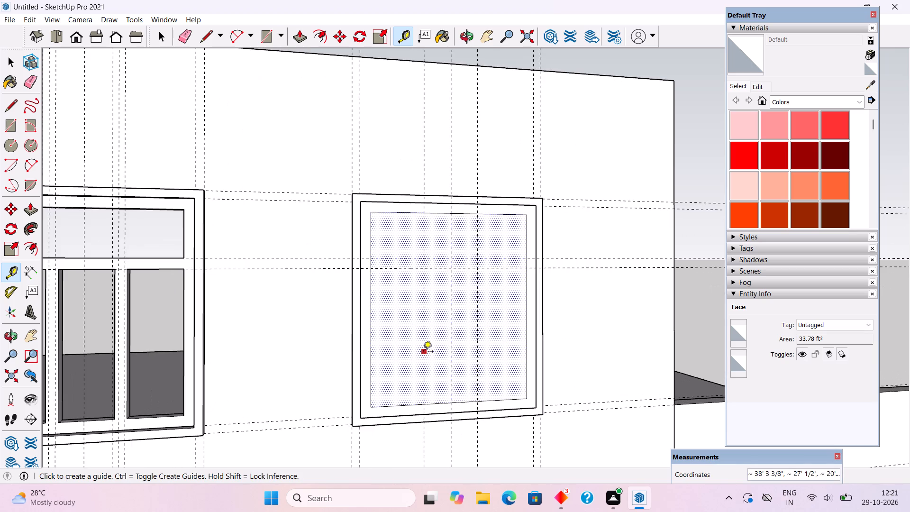
pyautogui.write('2"')
pyautogui.press('Return')
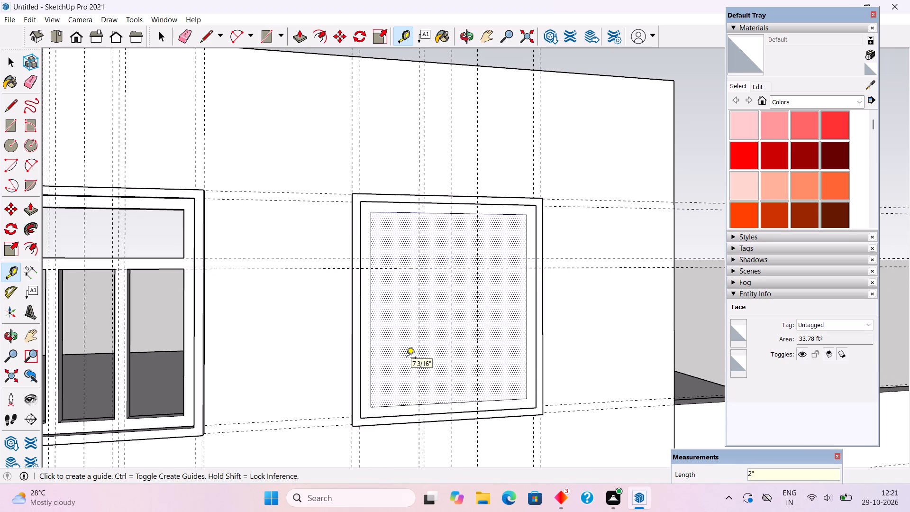
pyautogui.click(427, 357)
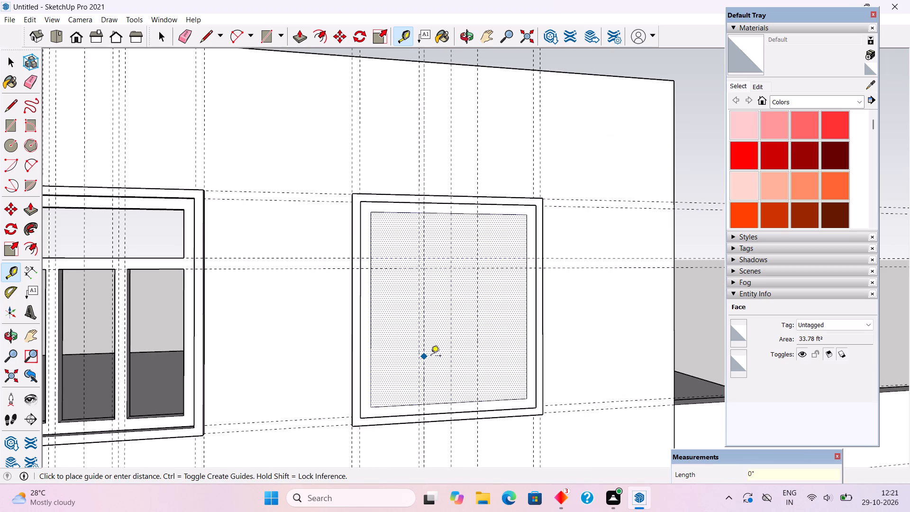
pyautogui.write('2"')
pyautogui.press('Return')
pyautogui.click(475, 351)
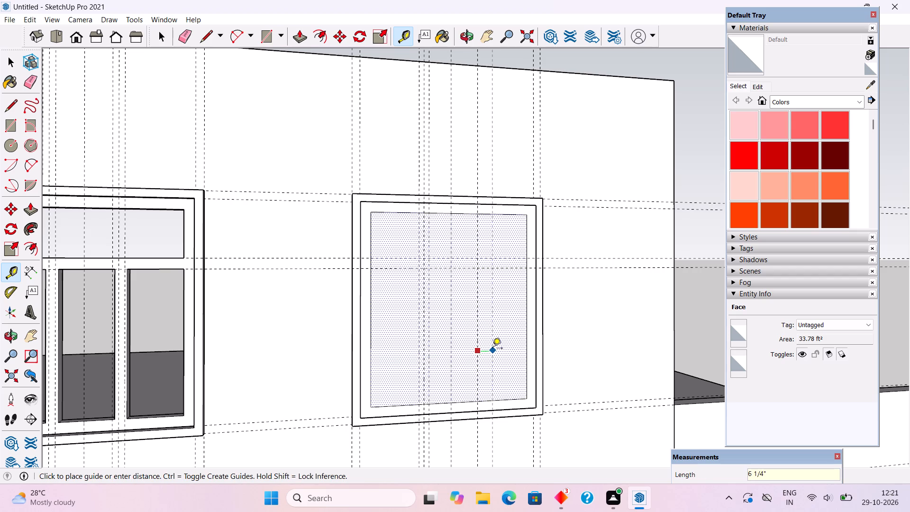
pyautogui.write('2"')
pyautogui.press('Return')
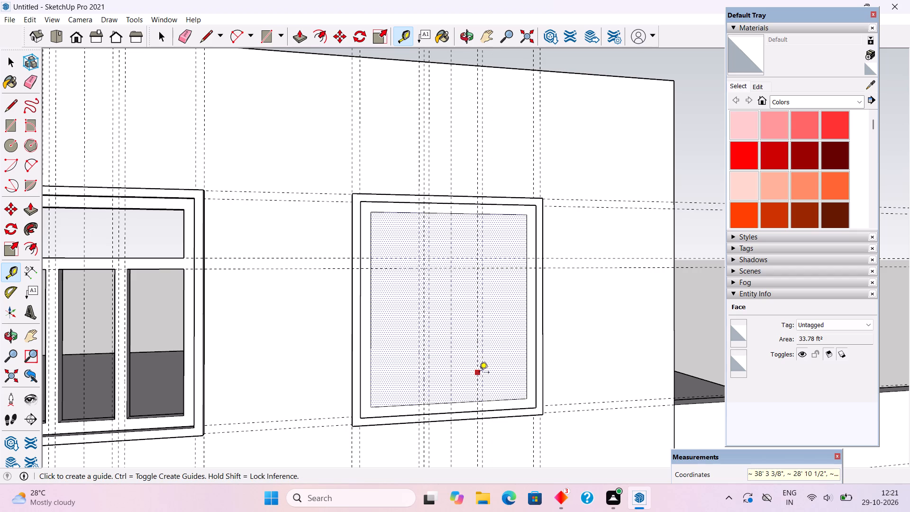
pyautogui.click(479, 373)
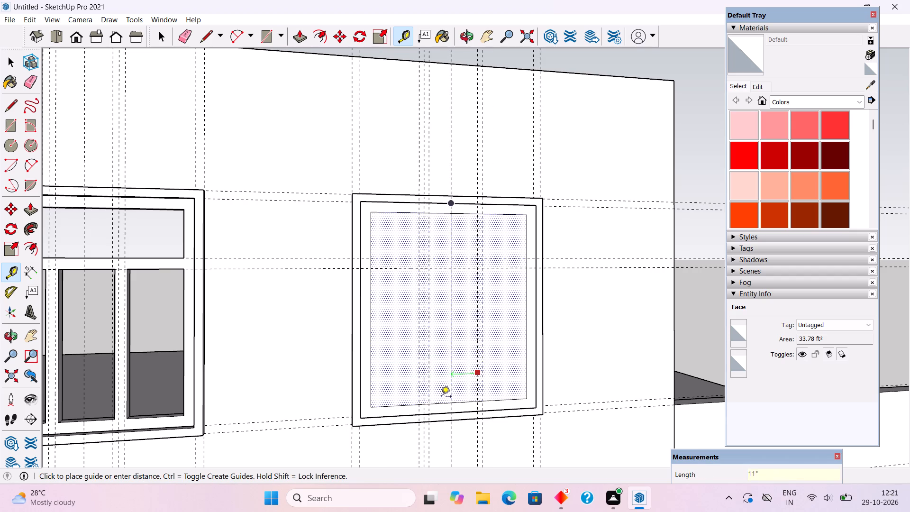
pyautogui.write('2"')
pyautogui.press('Return')
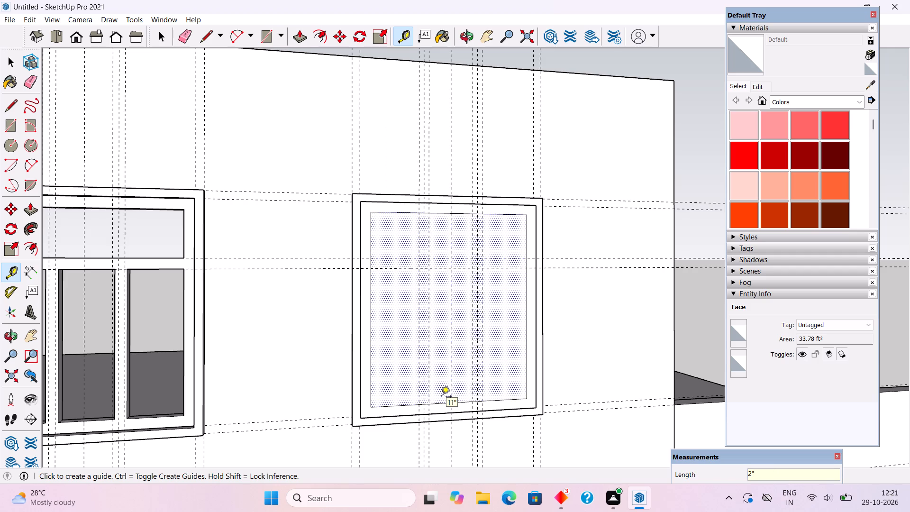
# Draw two 5' 4" transom lines across the second window's inner face along the two horizontal guides.
pyautogui.press('l')
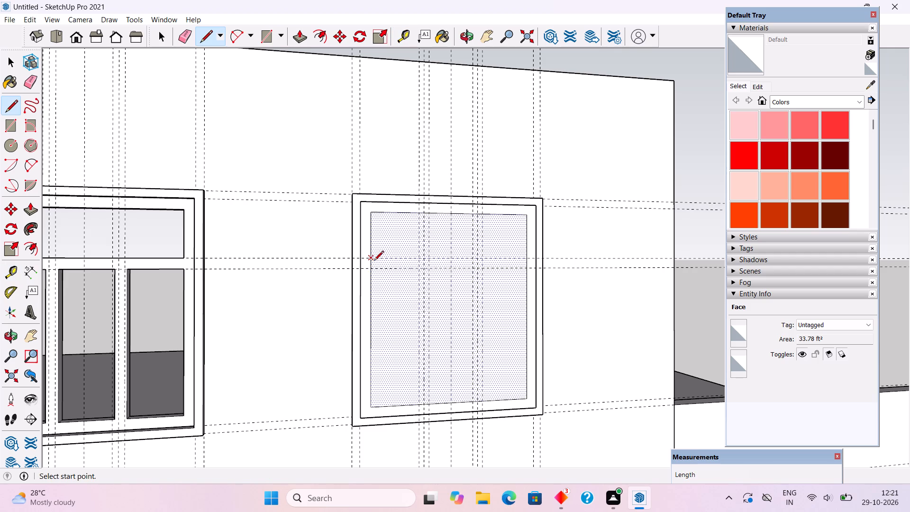
pyautogui.click(374, 260)
pyautogui.click(528, 259)
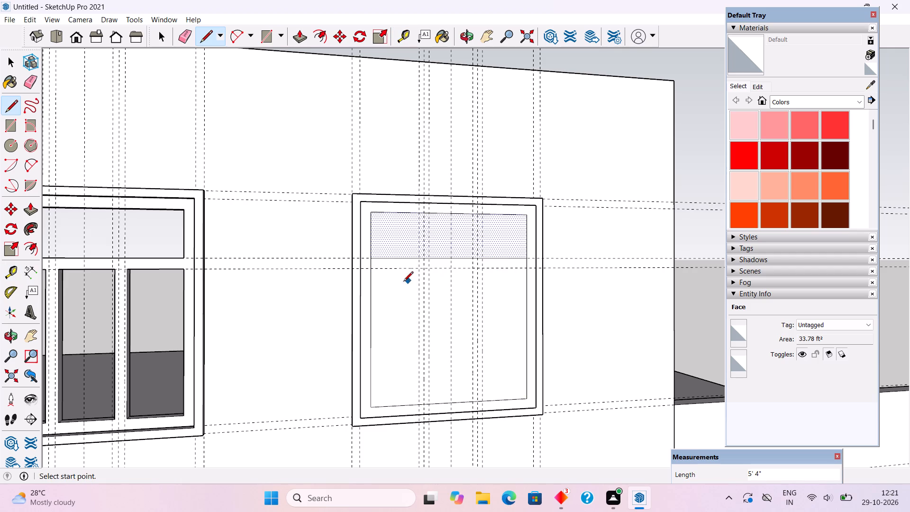
pyautogui.click(371, 268)
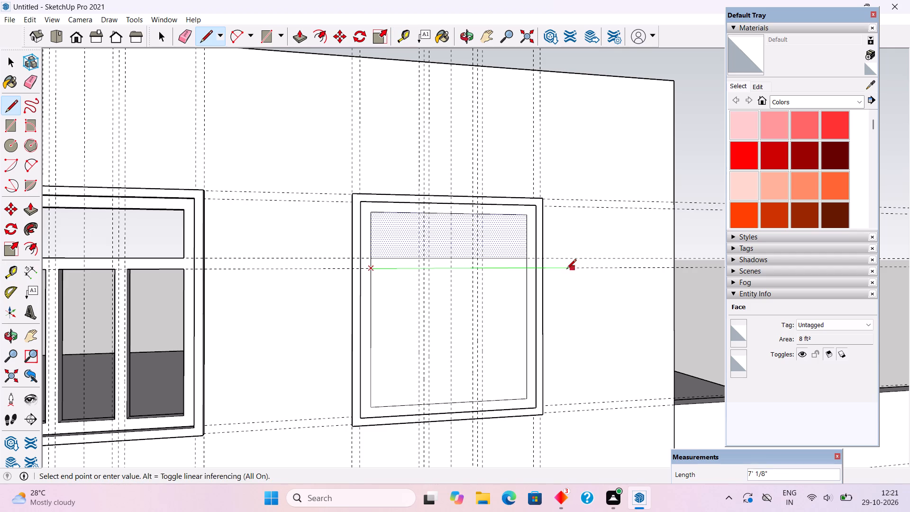
pyautogui.click(524, 271)
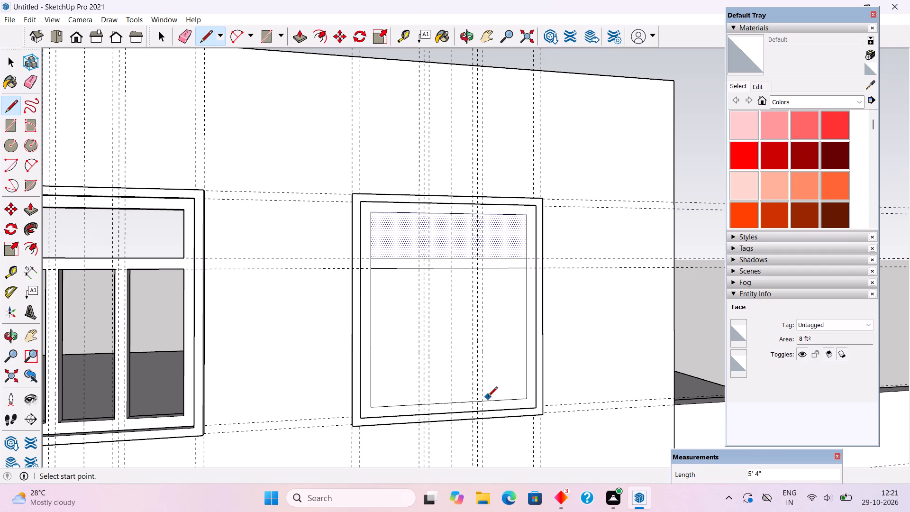
# Draw four 4' 6" vertical mullion lines along the guides from the second window's inner bottom edge to the lower transom line.
pyautogui.click(482, 403)
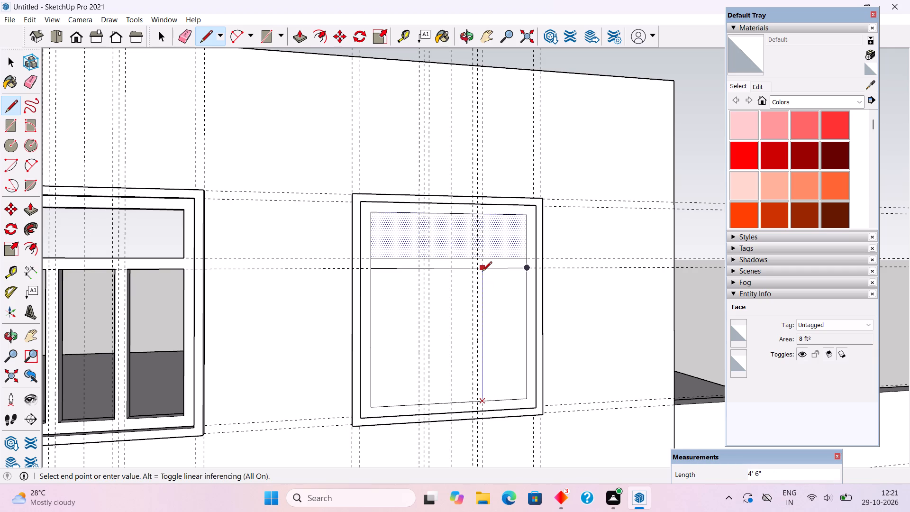
pyautogui.click(482, 271)
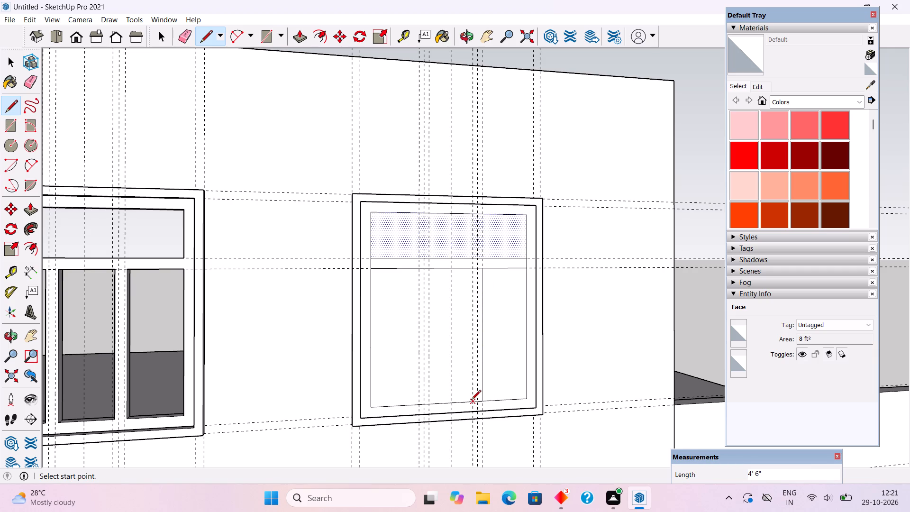
pyautogui.click(471, 401)
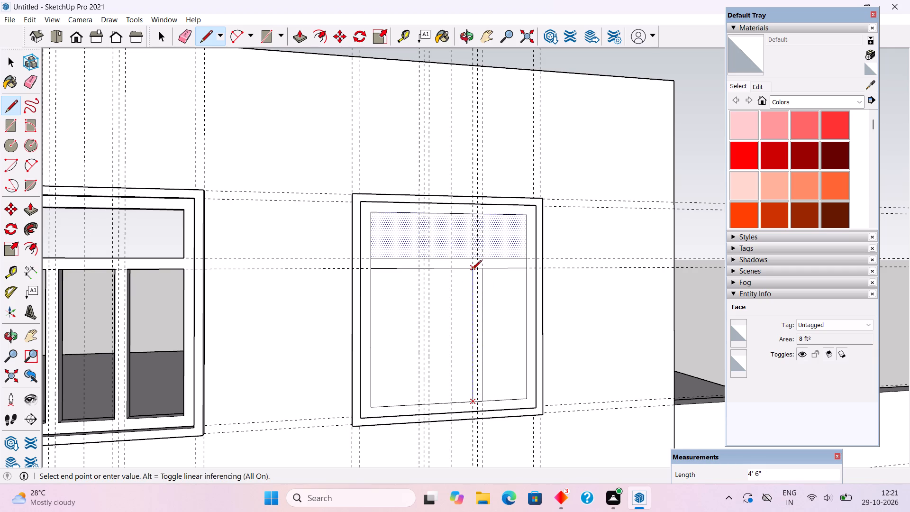
pyautogui.click(472, 270)
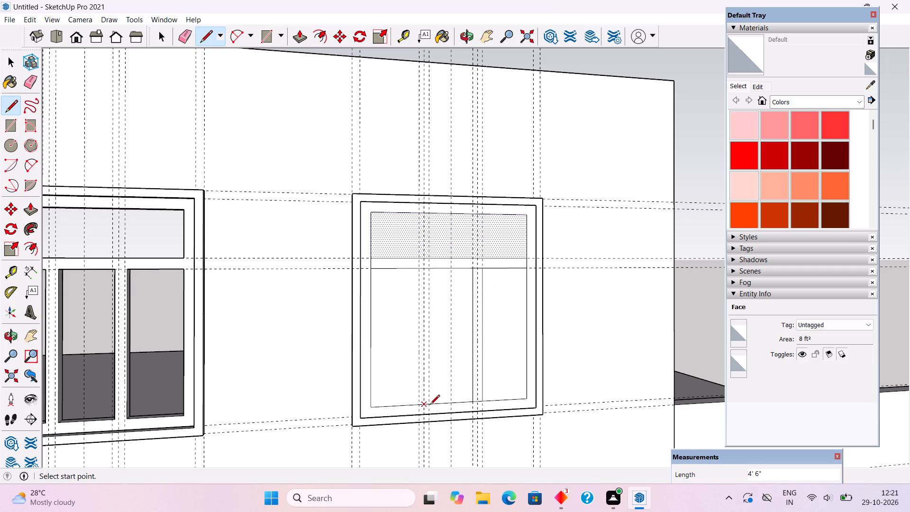
pyautogui.click(430, 405)
pyautogui.click(432, 270)
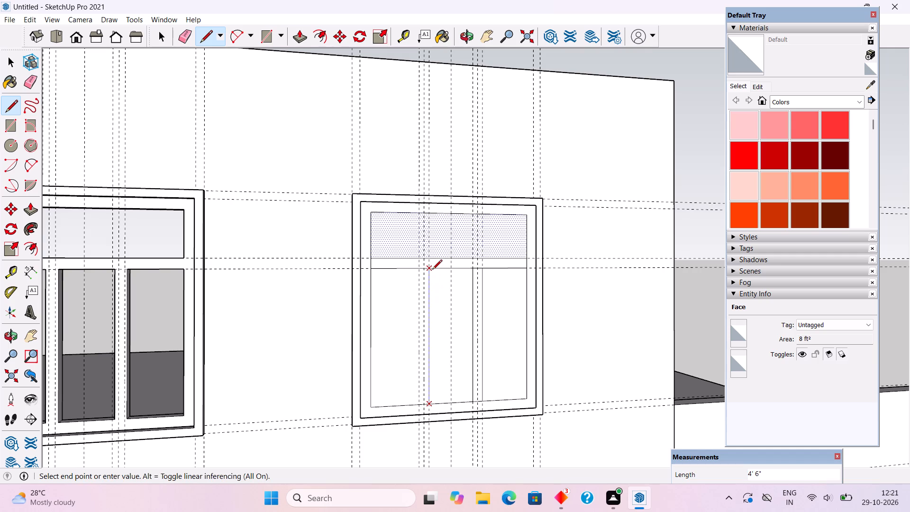
pyautogui.click(417, 405)
pyautogui.click(420, 269)
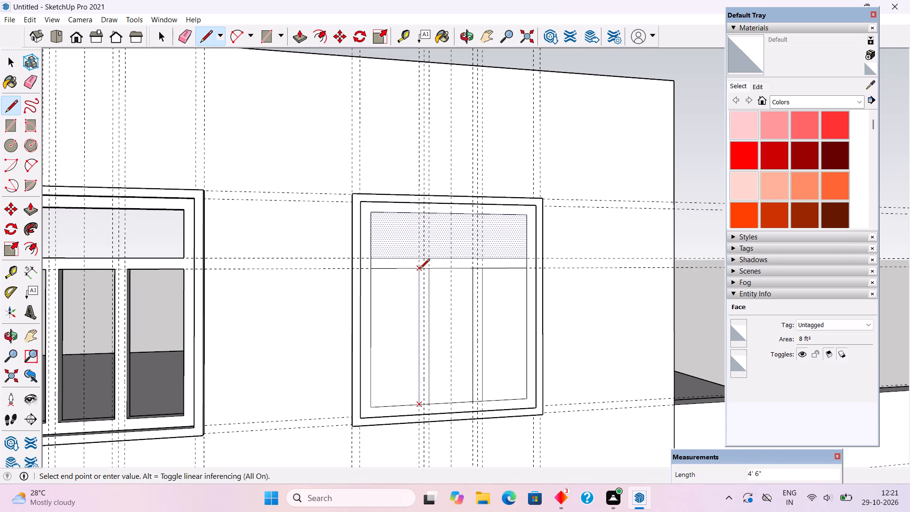
# Erase the leftover edge segments where the second window's transom and mullions meet each other and the surrounding sash border.
pyautogui.press('e')
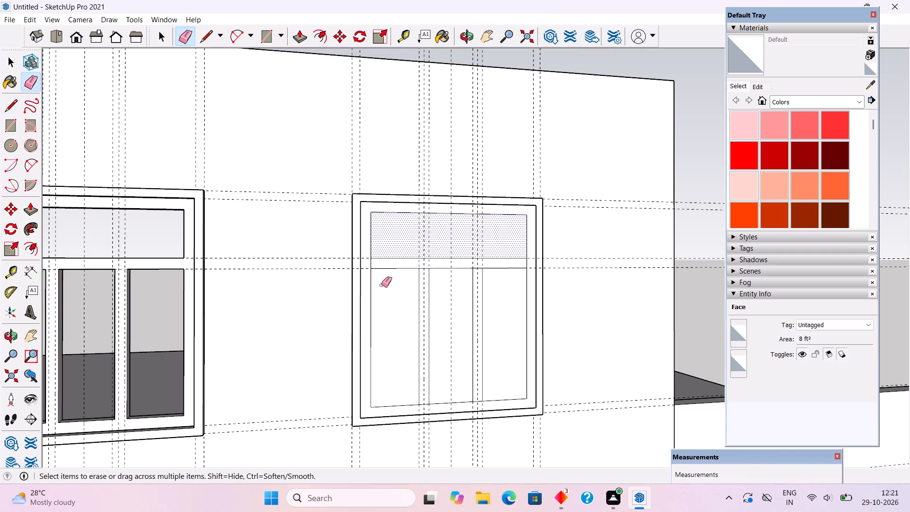
pyautogui.scroll(3, 368, 266)
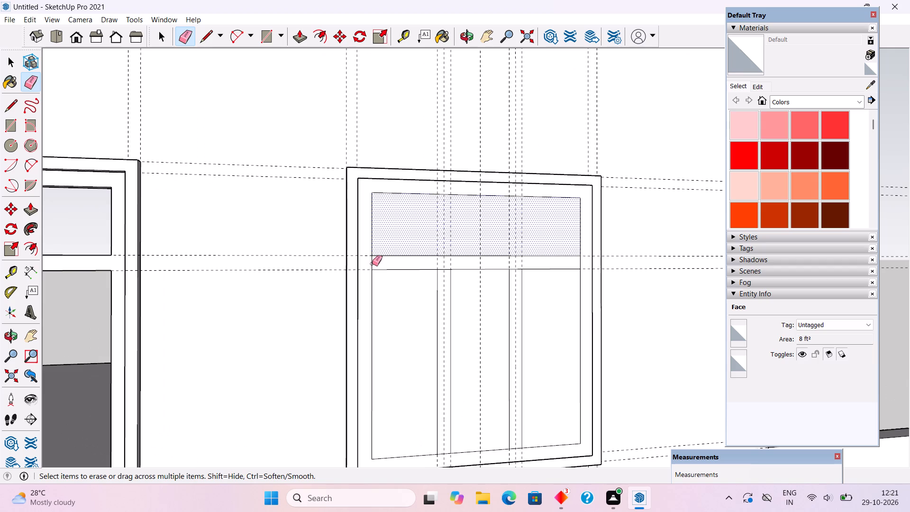
pyautogui.click(372, 264)
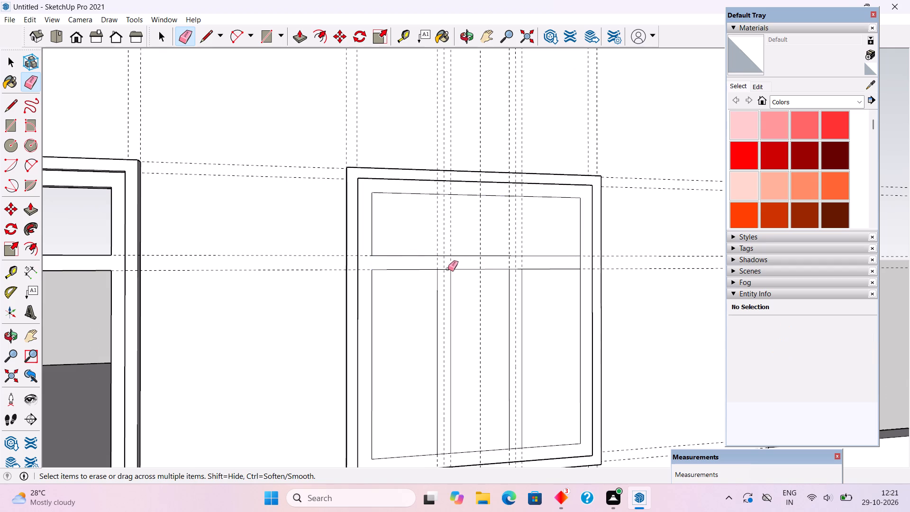
pyautogui.click(448, 269)
pyautogui.click(514, 268)
pyautogui.scroll(-3, 467, 225)
pyautogui.scroll(4, 423, 406)
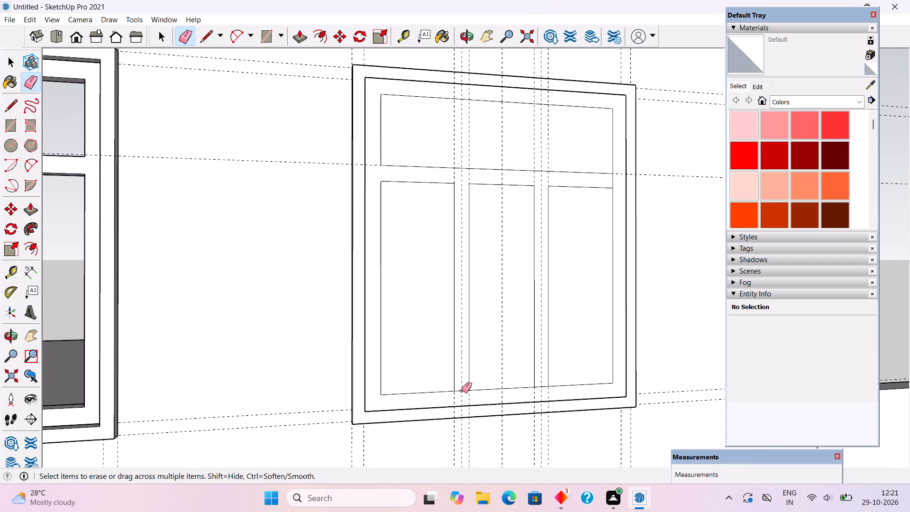
pyautogui.click(462, 391)
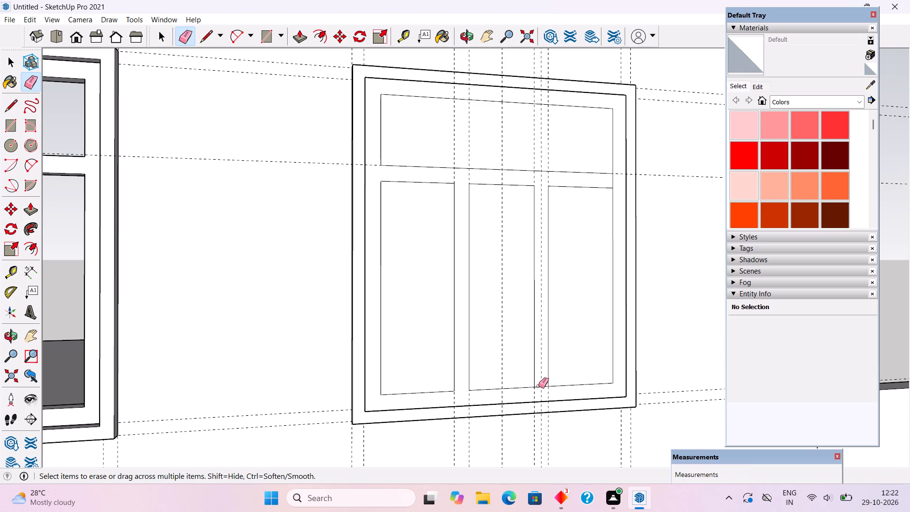
pyautogui.click(538, 386)
# Delete the top pane face and the three lower pane faces of the second window to open them.
pyautogui.scroll(-3, 538, 386)
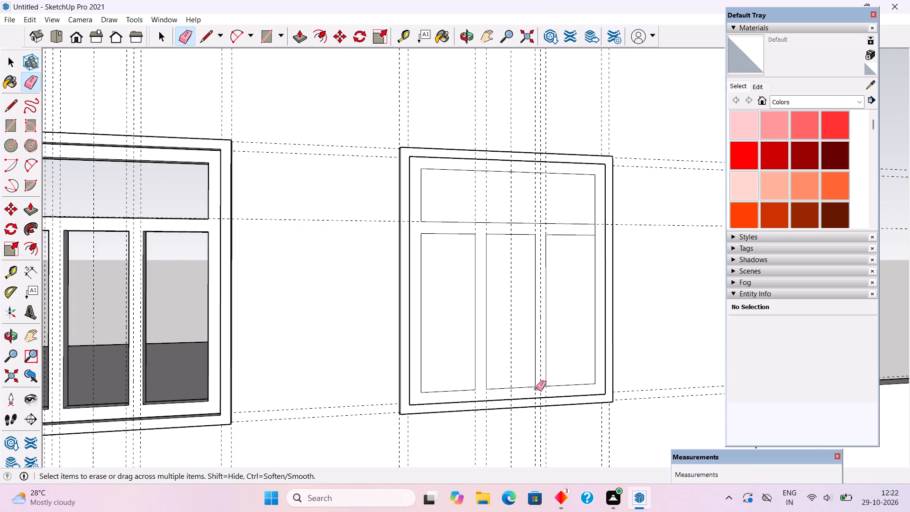
pyautogui.press('space')
pyautogui.click(455, 189)
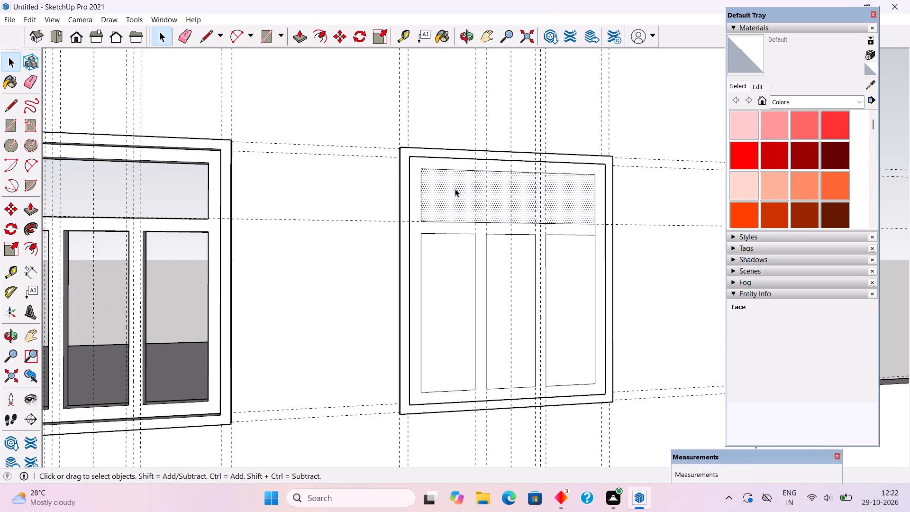
pyautogui.press('Delete')
pyautogui.click(456, 290)
pyautogui.press('Delete')
pyautogui.click(489, 321)
pyautogui.press('Delete')
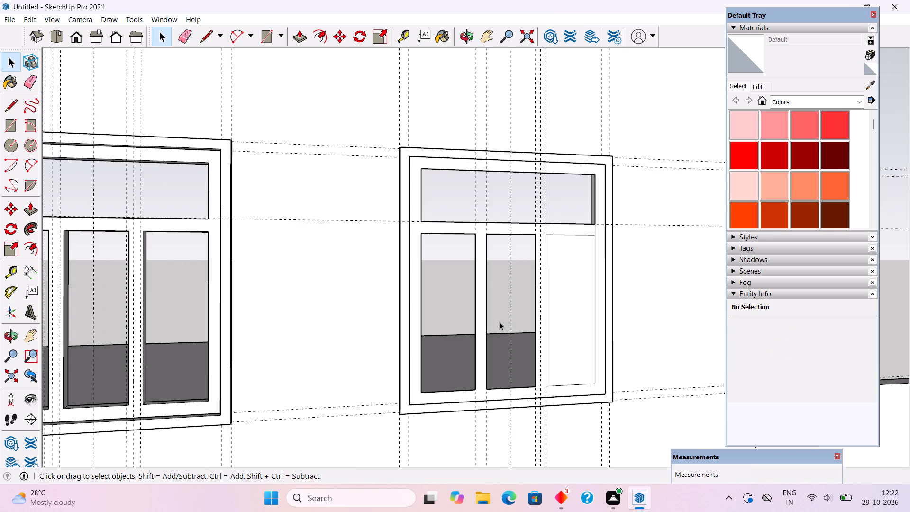
pyautogui.click(561, 317)
pyautogui.press('Delete')
pyautogui.moveTo(573, 368); pyautogui.dragTo(576, 374, button='middle')
pyautogui.press('Delete')
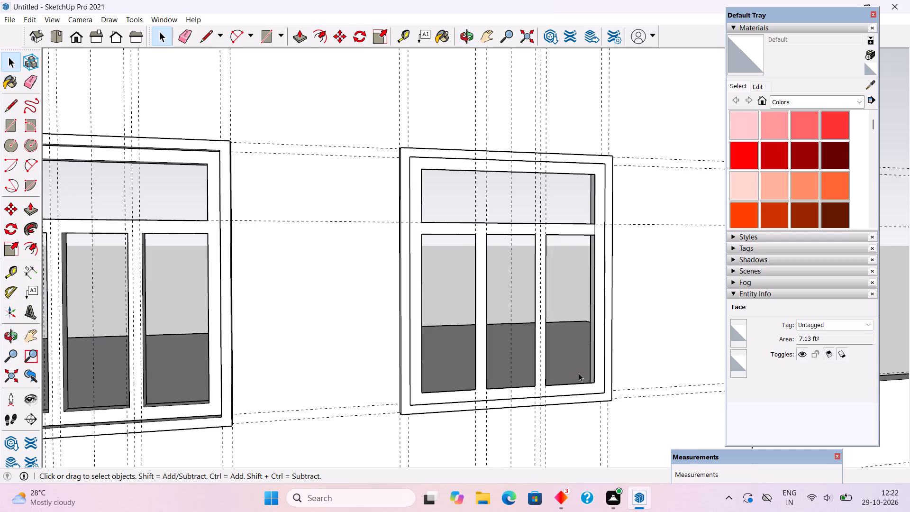
# Push/pull the second window's sash face outward by 4".
pyautogui.scroll(4, 592, 399)
pyautogui.click(596, 384)
pyautogui.press('p')
pyautogui.click(596, 384)
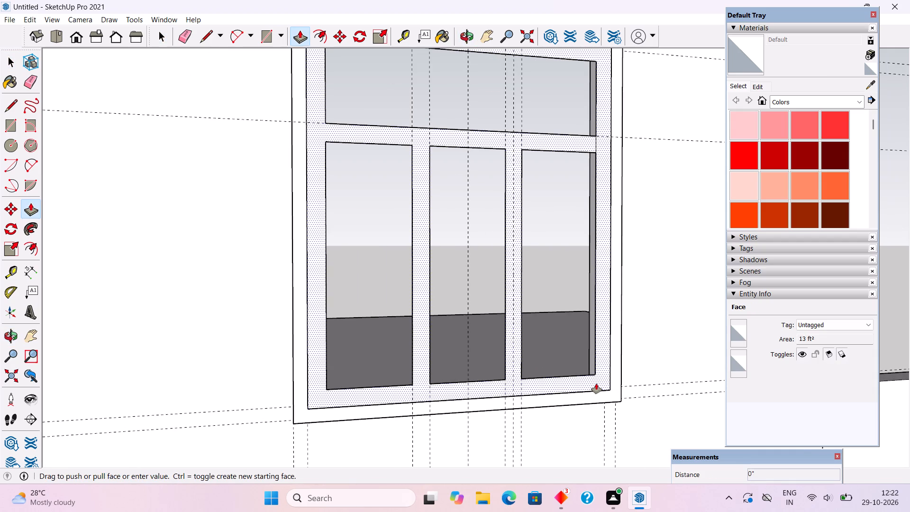
pyautogui.press('4')
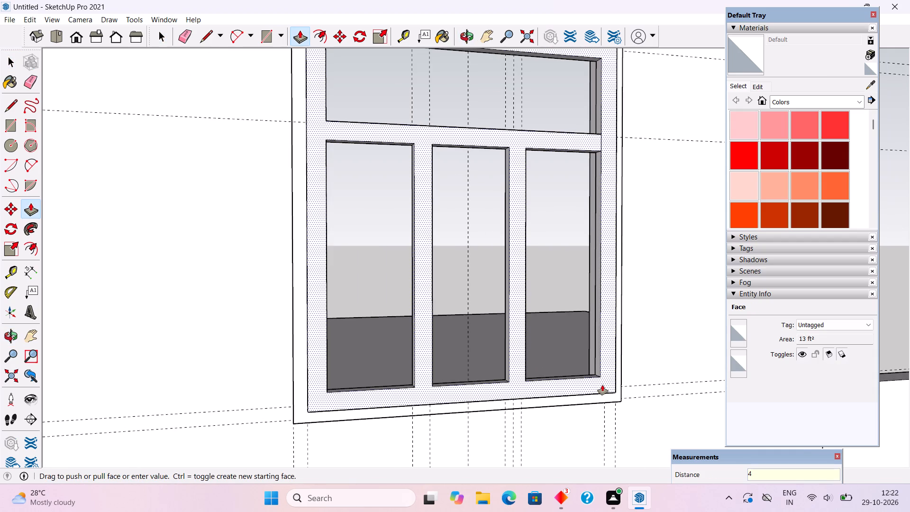
pyautogui.hotkey('shift', '"')
pyautogui.press('Return')
# Select all the connected geometry of the second window's sash and make it a group.
pyautogui.press('space')
pyautogui.tripleClick(602, 385)
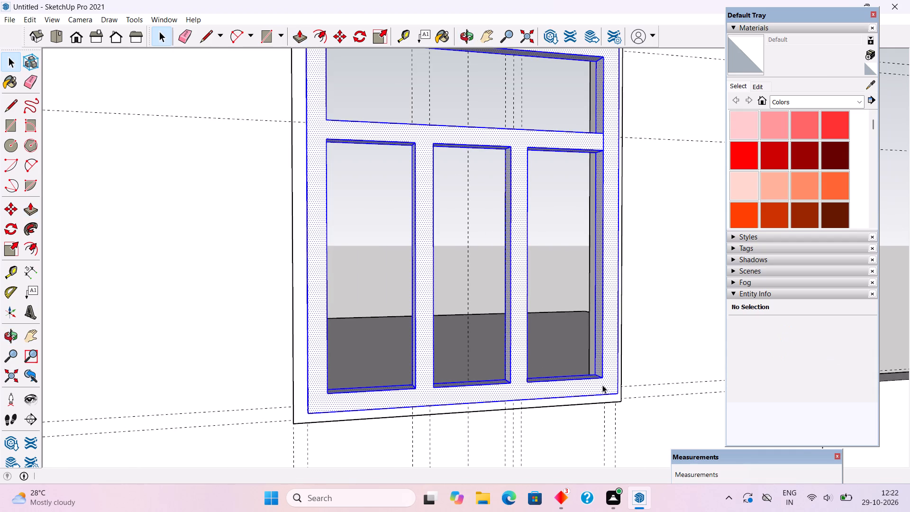
pyautogui.rightClick(602, 385)
pyautogui.click(625, 303)
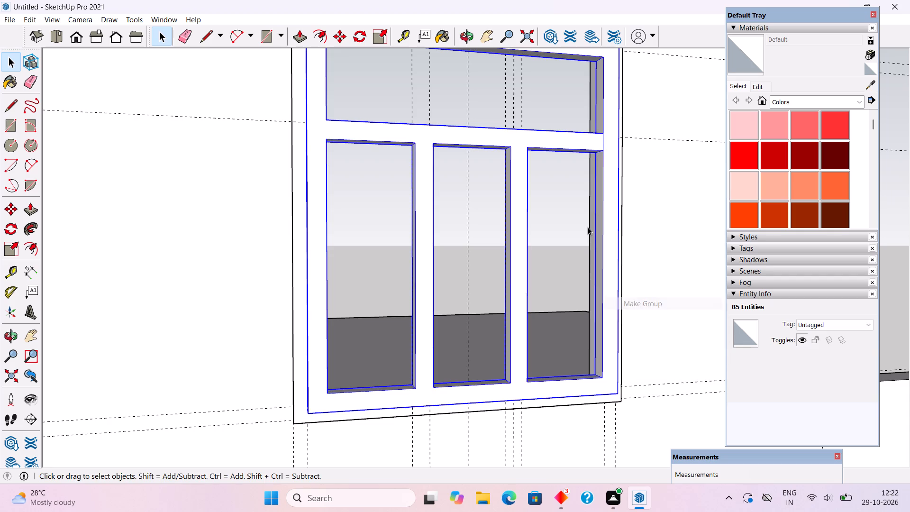
pyautogui.click(579, 218)
# Move the second window's sash group about 7" back into its surrounding frame, using its lower outer corner as reference.
pyautogui.scroll(-9, 579, 218)
pyautogui.moveTo(532, 257); pyautogui.dragTo(612, 300, button='middle')
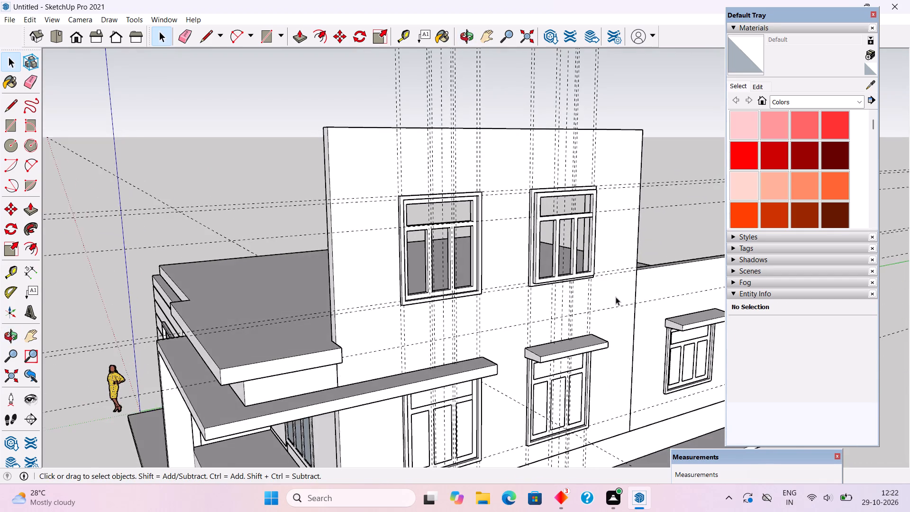
pyautogui.scroll(12, 599, 274)
pyautogui.click(577, 284)
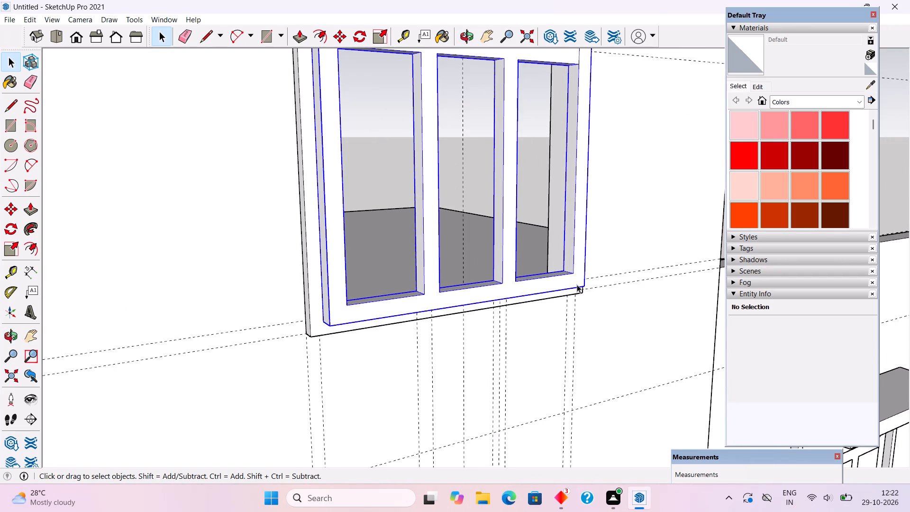
pyautogui.write('mm')
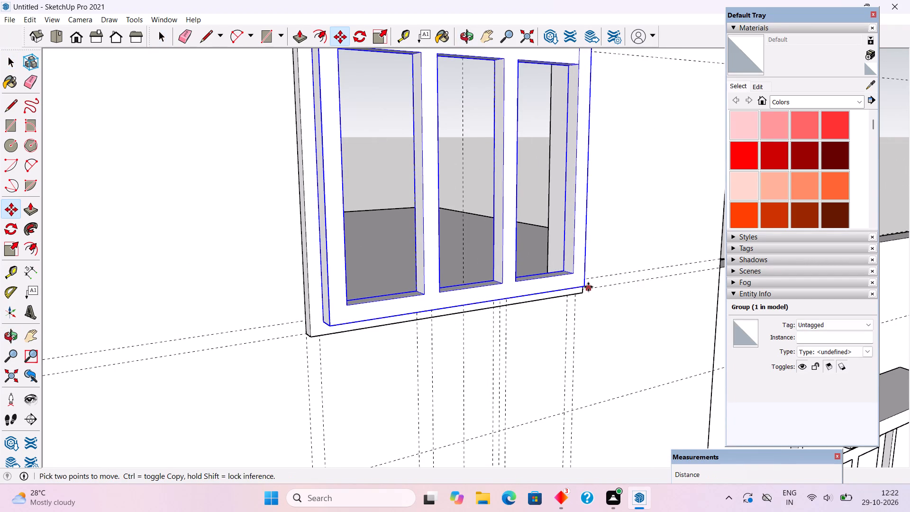
pyautogui.click(588, 284)
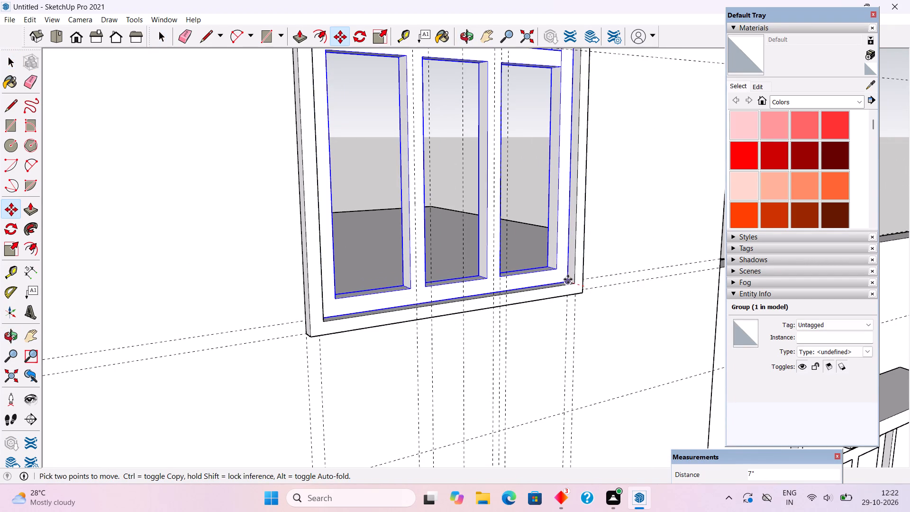
pyautogui.click(568, 279)
pyautogui.scroll(-5, 569, 279)
pyautogui.press('space')
pyautogui.scroll(-4, 591, 250)
pyautogui.click(654, 229)
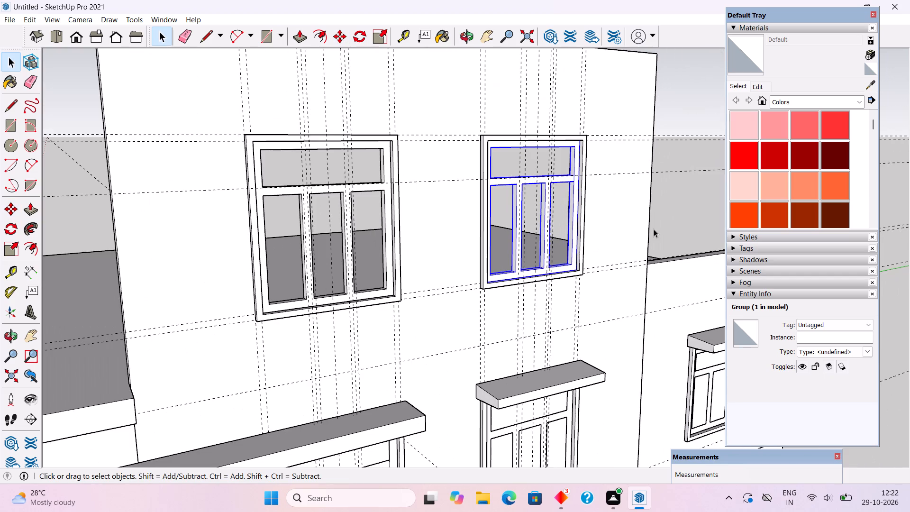
# Examine the house from several sides, comparing the two upper-floor windows with the rest of the elevation.
pyautogui.scroll(-5, 654, 229)
pyautogui.moveTo(524, 237); pyautogui.dragTo(449, 181, button='middle')
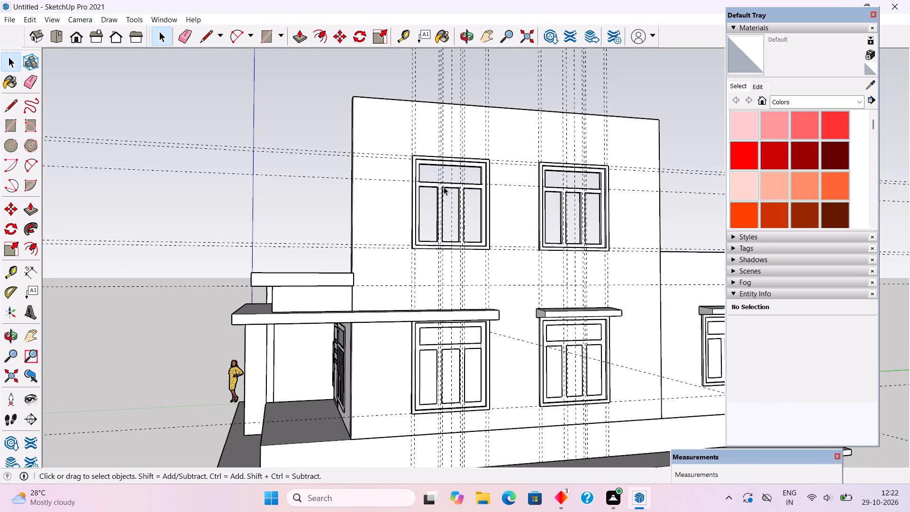
pyautogui.scroll(-5, 442, 192)
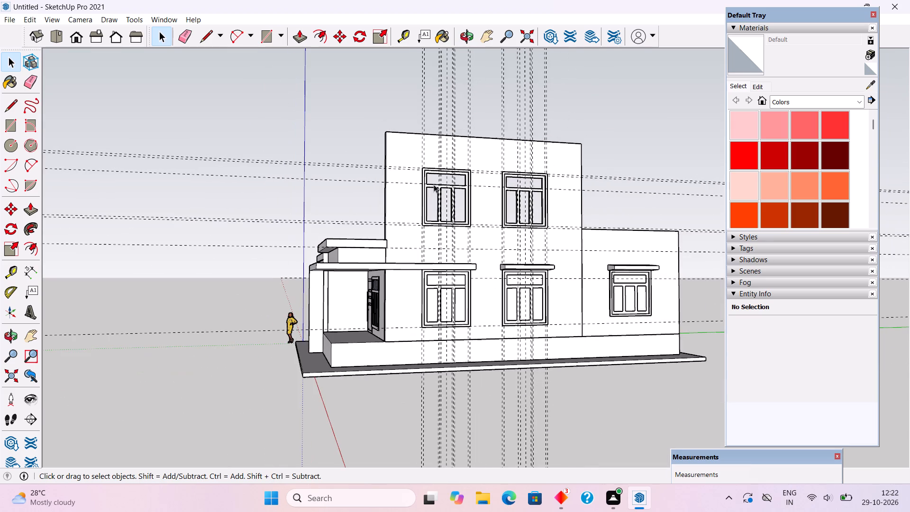
pyautogui.scroll(2, 427, 233)
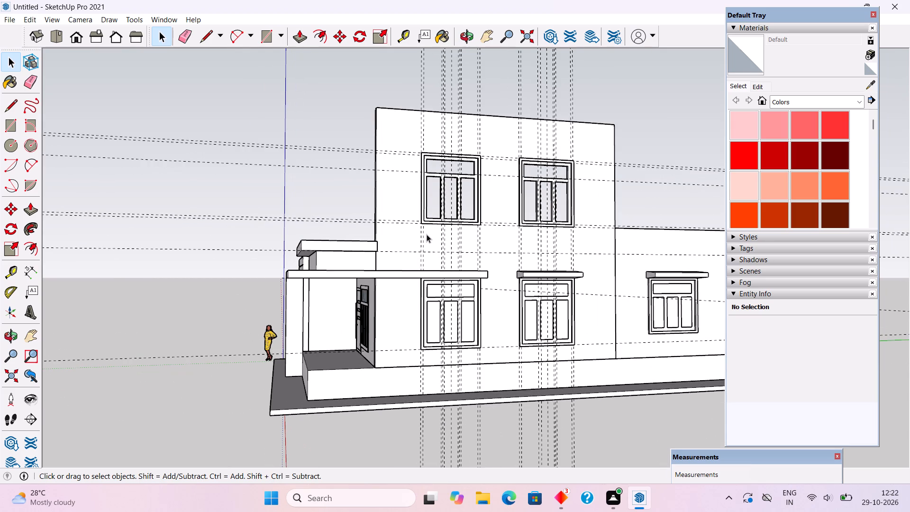
pyautogui.scroll(-3, 426, 235)
pyautogui.moveTo(419, 271); pyautogui.dragTo(544, 357, button='middle')
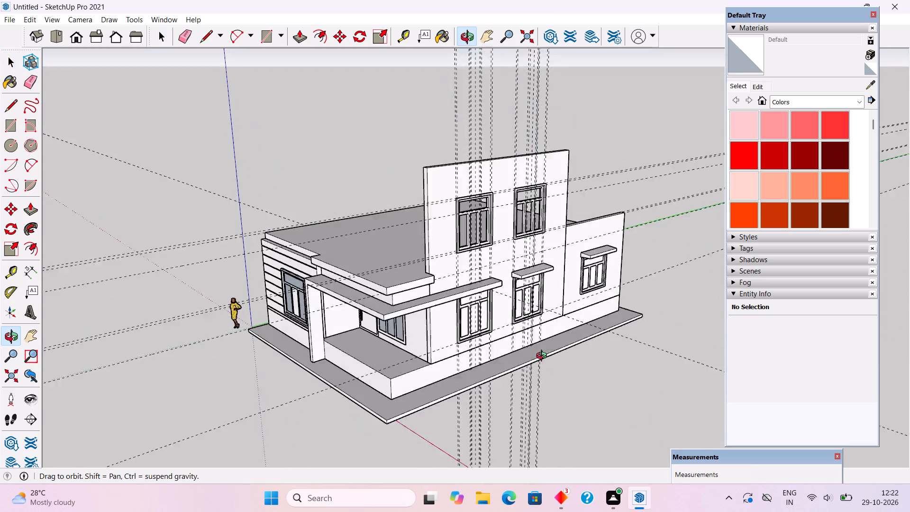
pyautogui.moveTo(544, 357); pyautogui.dragTo(222, 336, button='middle')
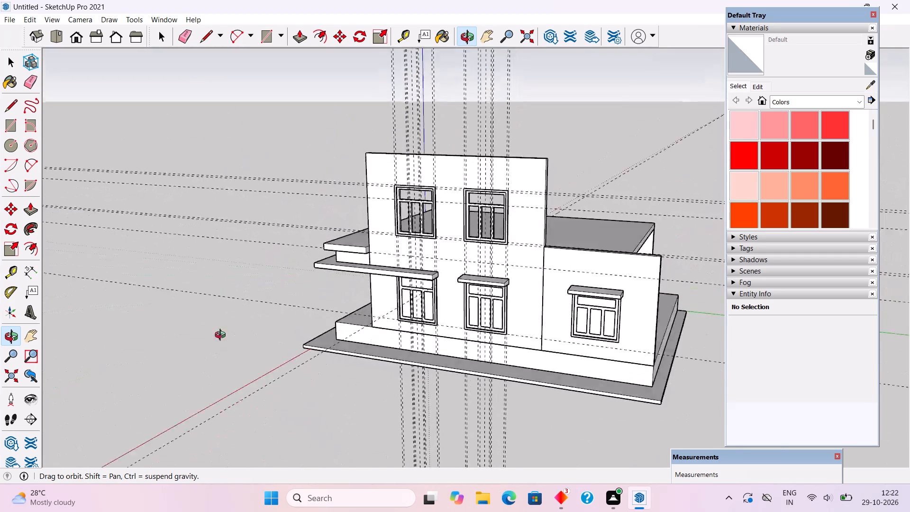
pyautogui.moveTo(222, 336); pyautogui.dragTo(645, 356, button='middle')
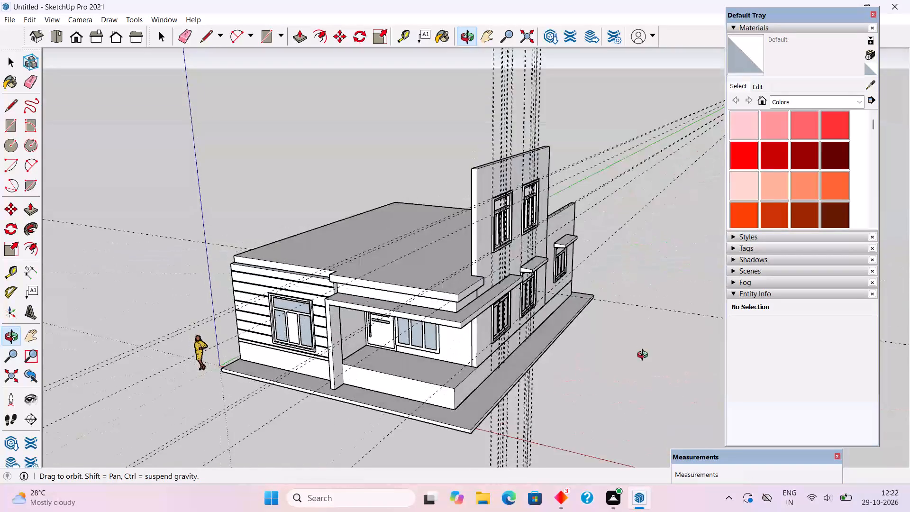
pyautogui.moveTo(645, 356); pyautogui.dragTo(584, 328, button='middle')
# Place a guide across the roof, parallel to its front edge and aligned with the front end of the upper wall.
pyautogui.scroll(2, 584, 328)
pyautogui.scroll(2, 374, 315)
pyautogui.moveTo(374, 312); pyautogui.dragTo(602, 420, button='middle')
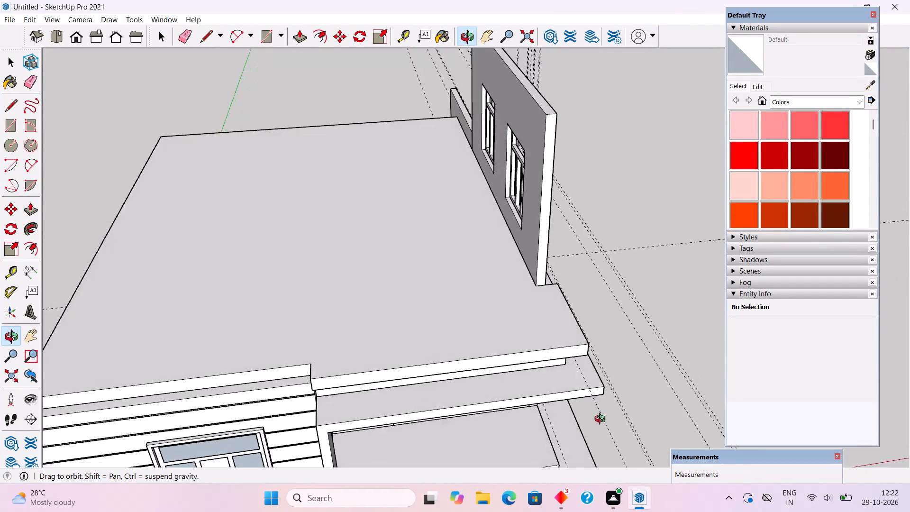
pyautogui.moveTo(602, 420); pyautogui.dragTo(601, 434, button='middle')
pyautogui.press('t')
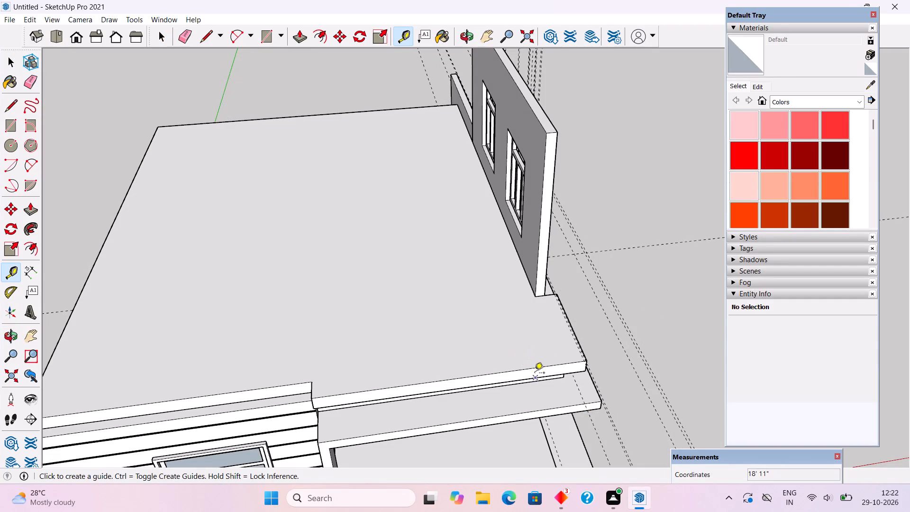
pyautogui.click(535, 372)
pyautogui.scroll(3, 539, 303)
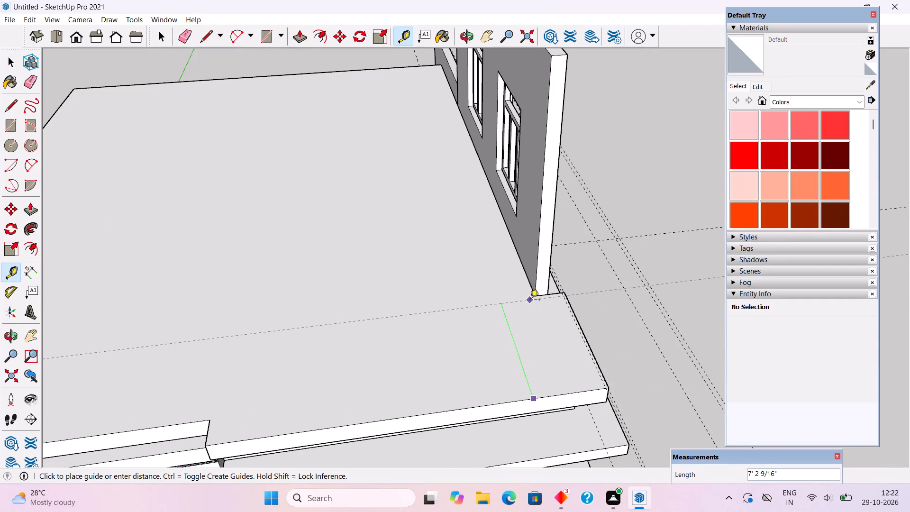
pyautogui.click(531, 296)
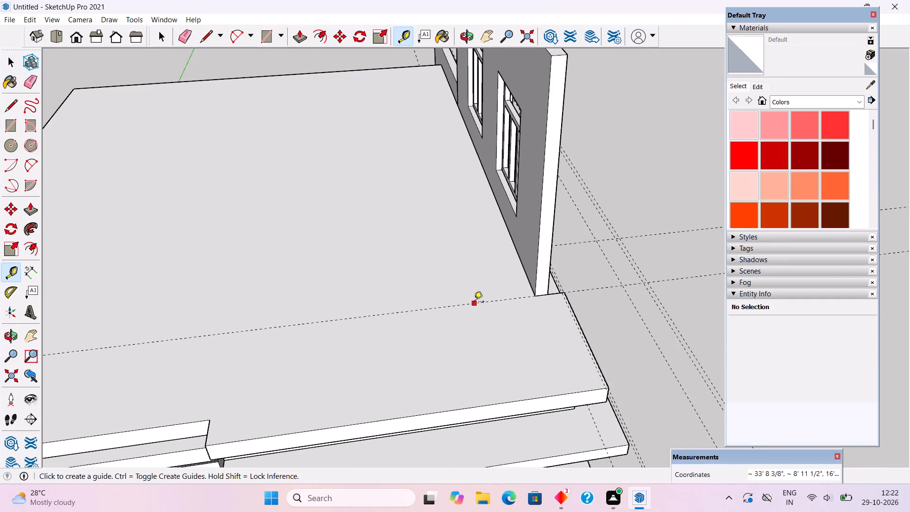
# Place a parallel guide on the roof 9" behind the one aligned with the front end of the upper wall.
pyautogui.click(474, 302)
pyautogui.press('9')
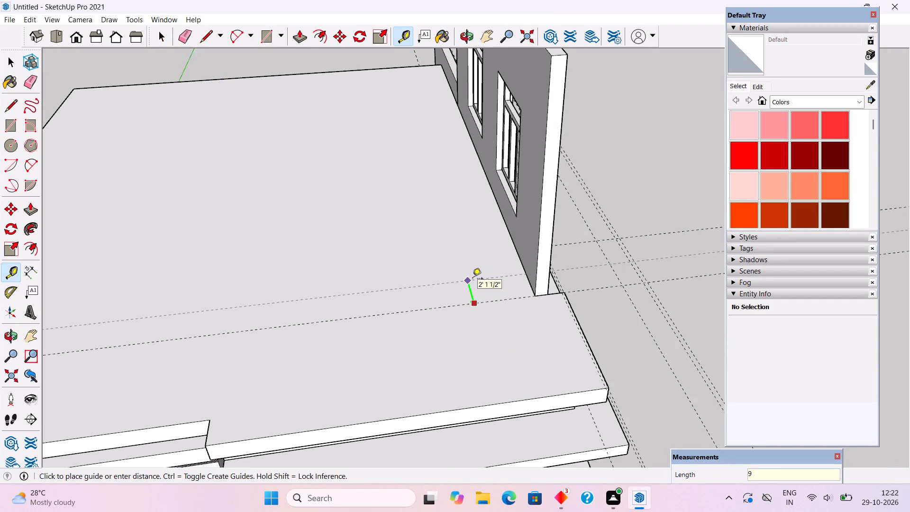
pyautogui.hotkey('shift', '"')
pyautogui.press('Return')
# Place a guide 17' 11" in from the roof's far side edge, passing through the step corner in its front edge.
pyautogui.scroll(-8, 473, 279)
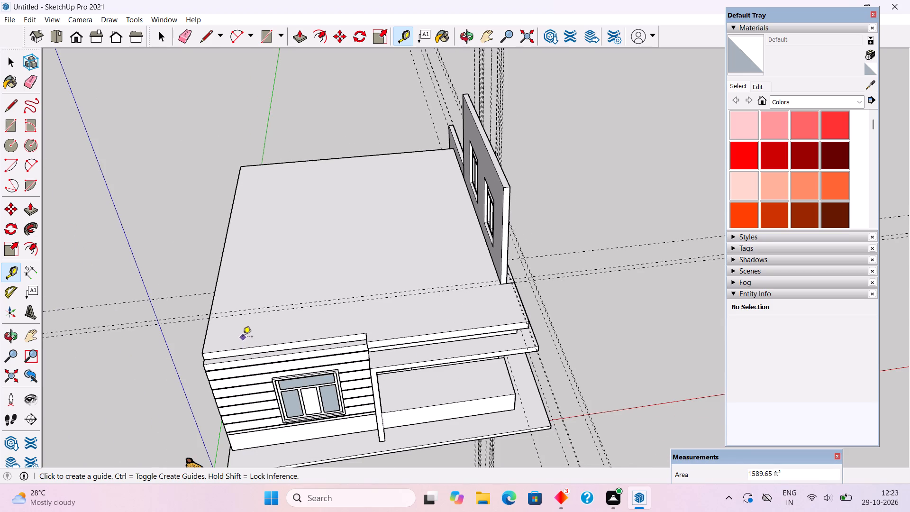
pyautogui.scroll(4, 243, 338)
pyautogui.moveTo(276, 329); pyautogui.dragTo(300, 313, button='middle')
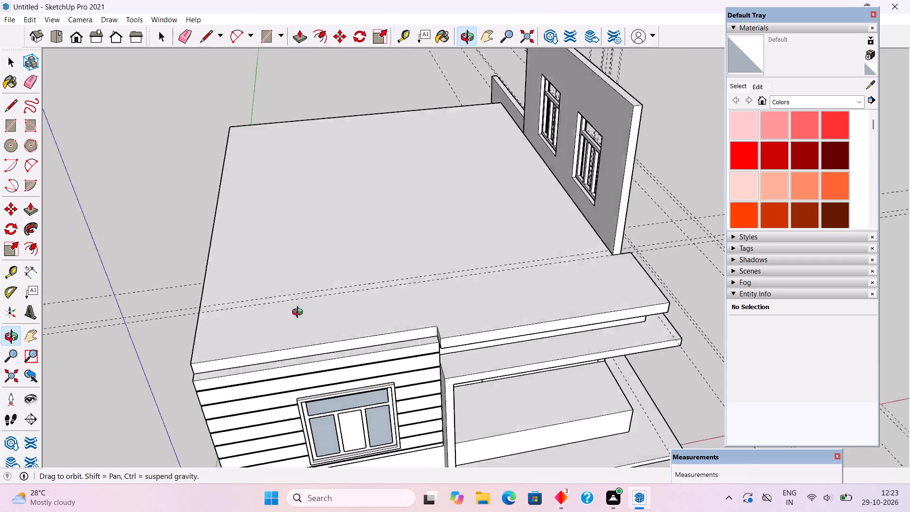
pyautogui.moveTo(300, 313); pyautogui.dragTo(345, 284, button='middle')
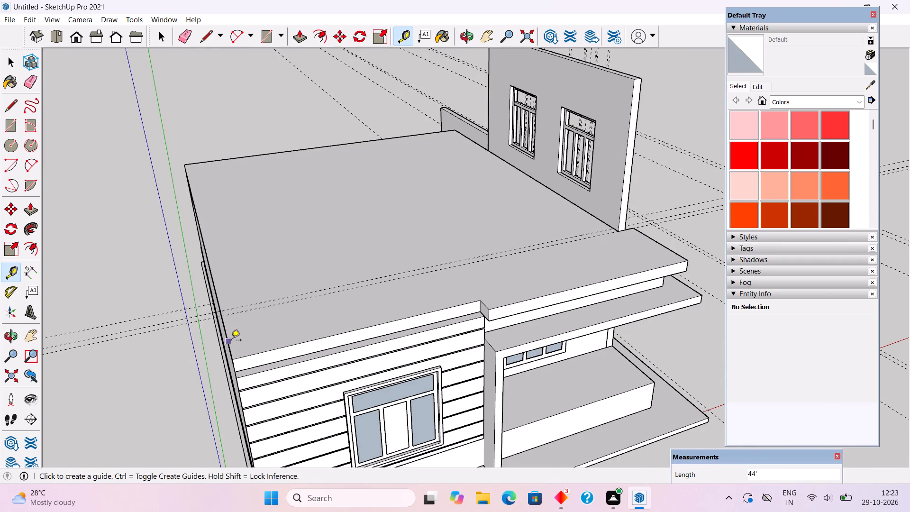
pyautogui.click(231, 341)
pyautogui.click(481, 299)
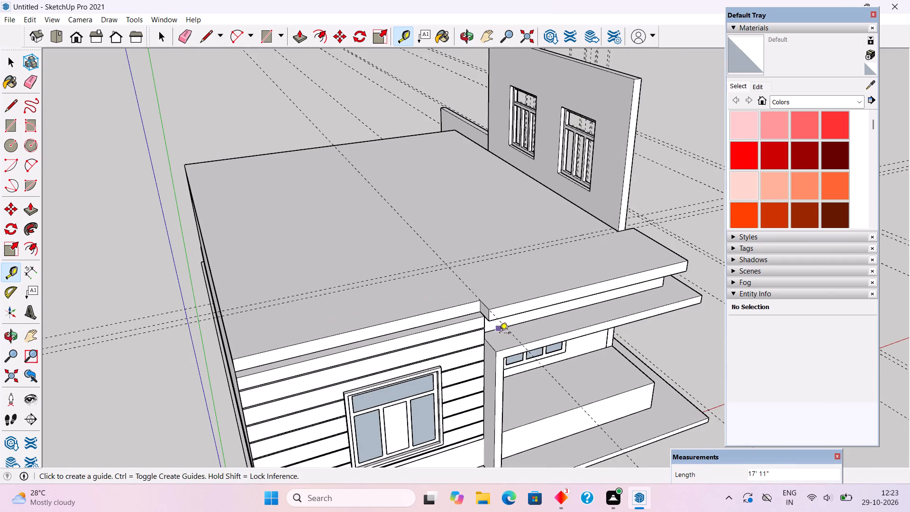
# Draw a 17' 2" by 9" rectangle between the roof guides and extrude it up to the top of the side wall.
pyautogui.moveTo(500, 335); pyautogui.dragTo(388, 463, button='middle')
pyautogui.press('r')
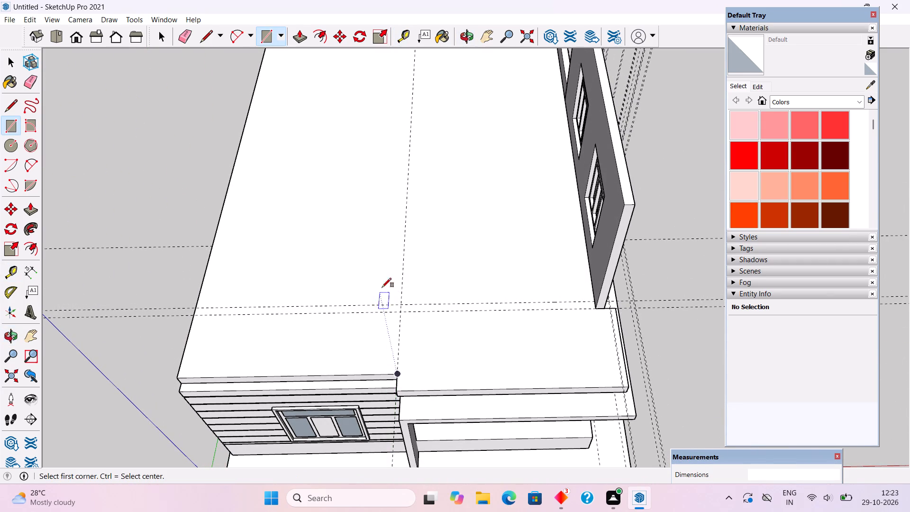
pyautogui.click(403, 302)
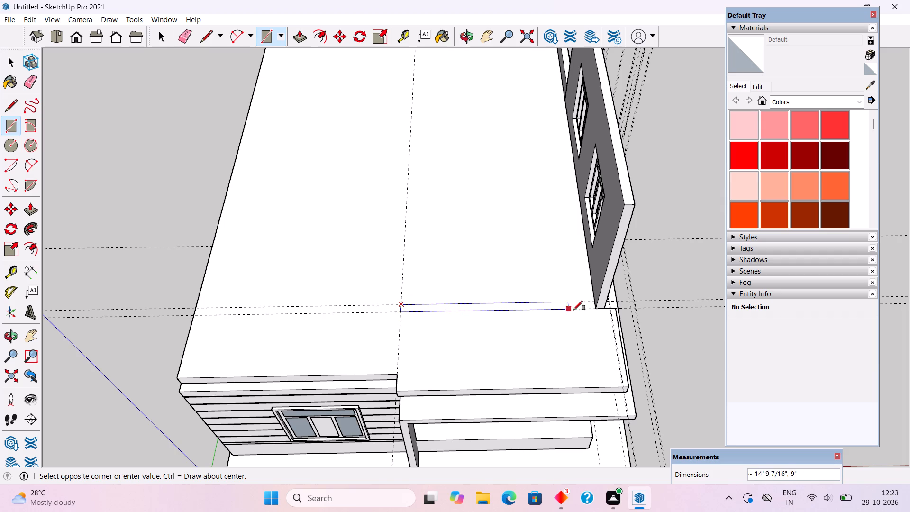
pyautogui.click(595, 311)
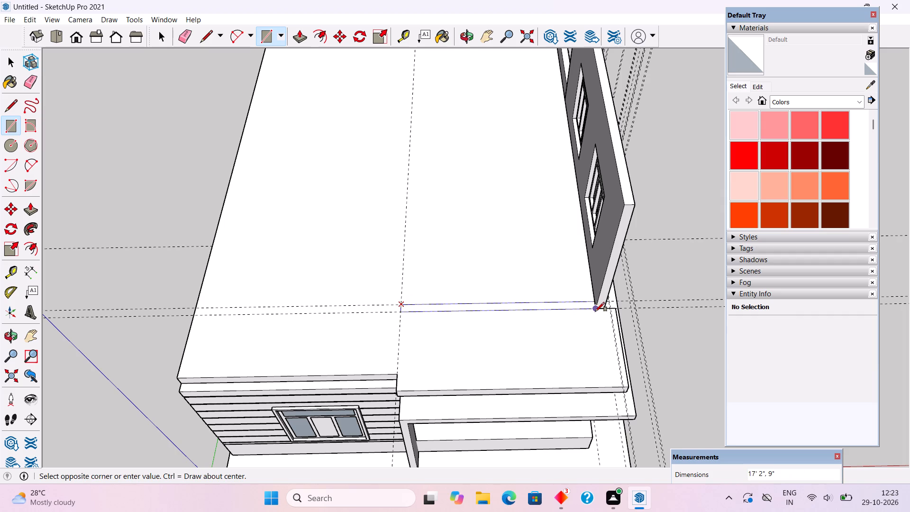
pyautogui.press('p')
pyautogui.click(586, 309)
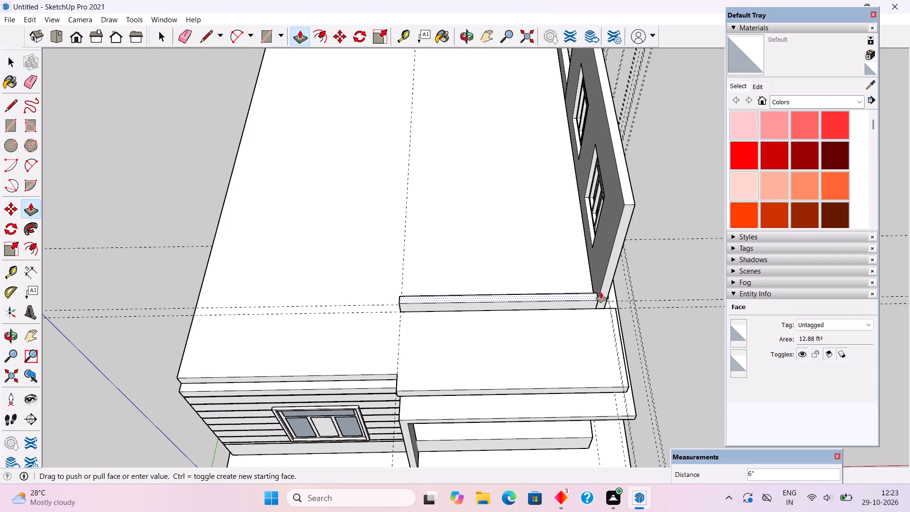
pyautogui.click(632, 204)
# Select all the connected geometry of the new upper front wall and make it a group.
pyautogui.press('space')
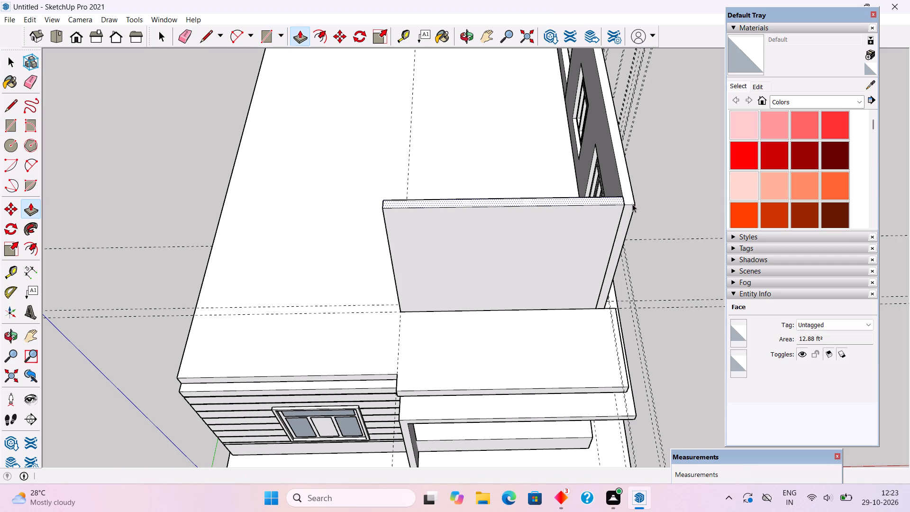
pyautogui.tripleClick(605, 231)
pyautogui.rightClick(605, 231)
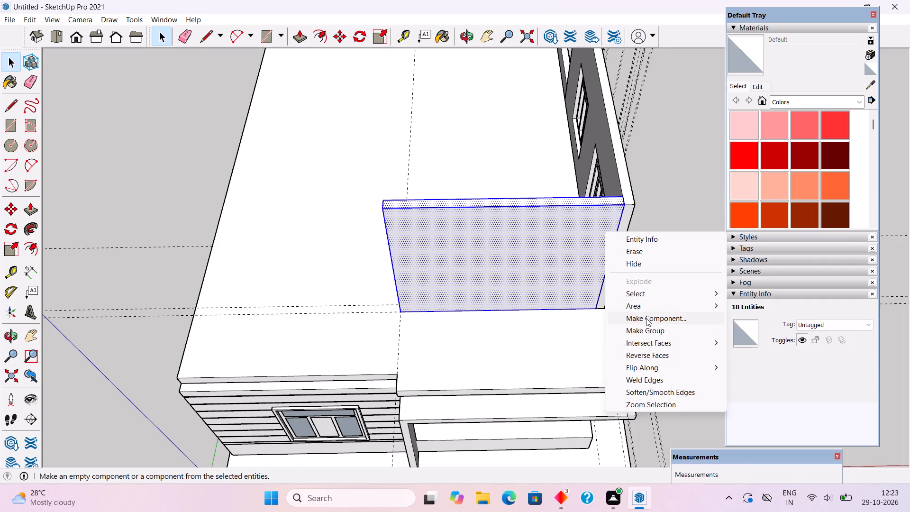
pyautogui.click(651, 329)
pyautogui.click(672, 192)
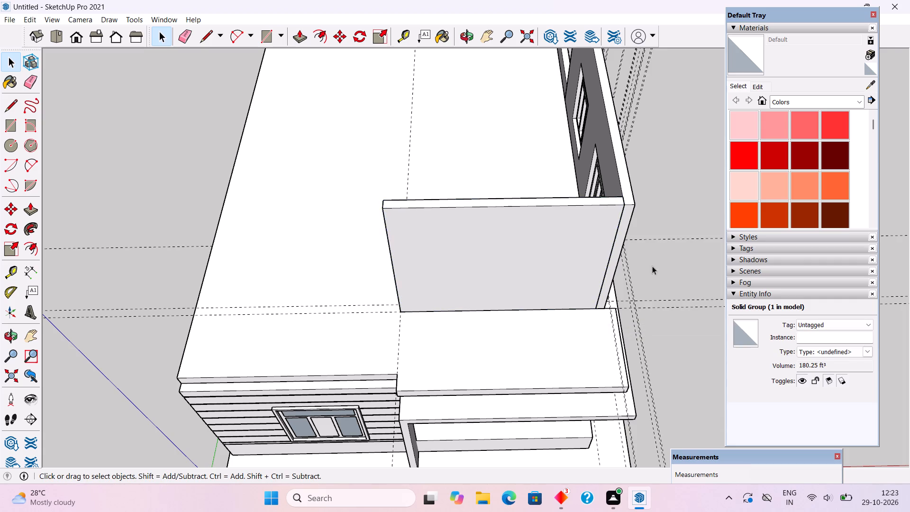
# Examine the house from the front and side, comparing the new upper wall with the entrance door and window below.
pyautogui.scroll(-7, 631, 337)
pyautogui.moveTo(618, 371); pyautogui.dragTo(603, 252, button='middle')
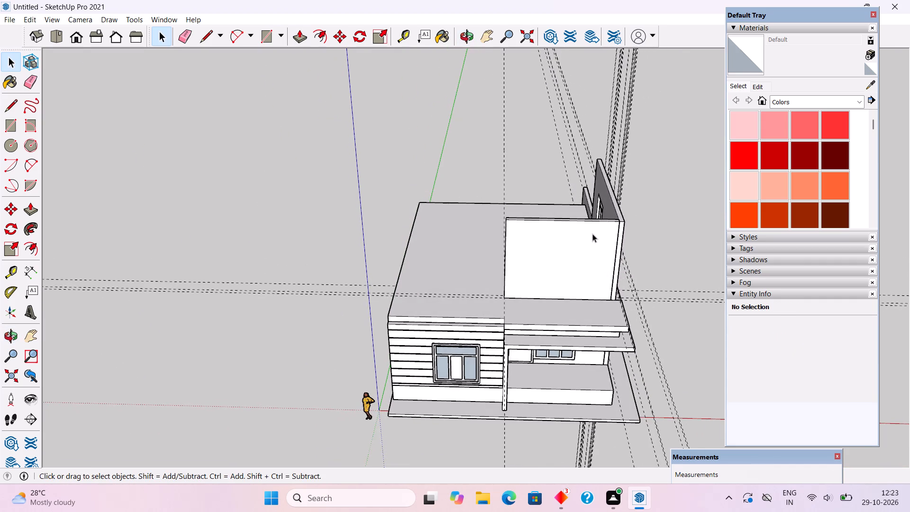
pyautogui.scroll(3, 576, 237)
pyautogui.moveTo(618, 300); pyautogui.dragTo(611, 245, button='middle')
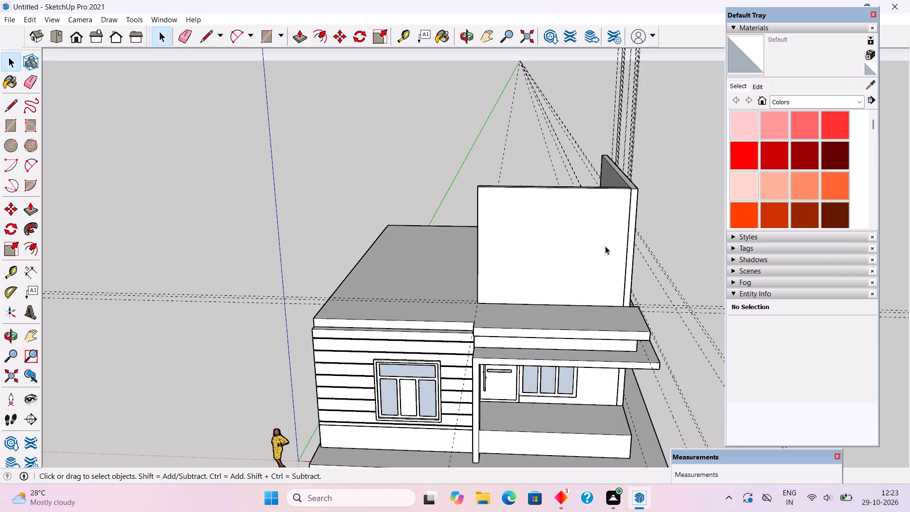
pyautogui.scroll(2, 564, 231)
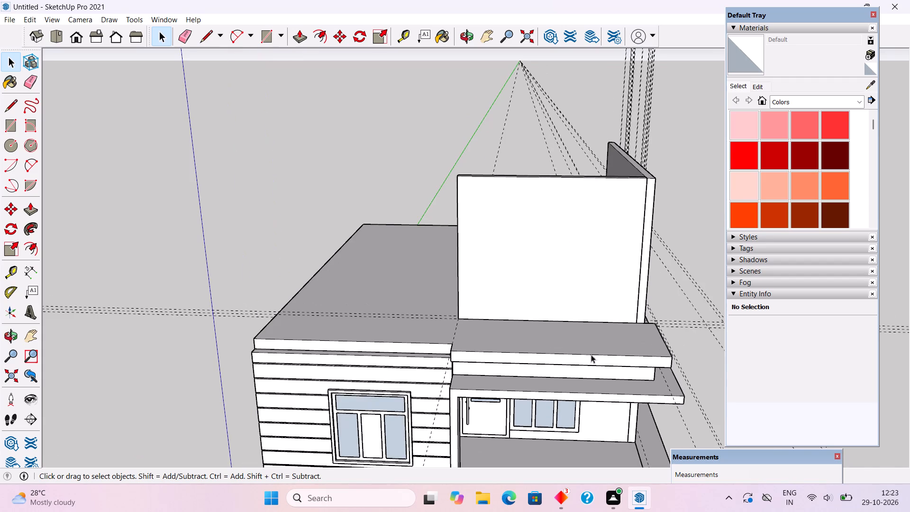
pyautogui.scroll(2, 594, 366)
pyautogui.scroll(-7, 563, 272)
pyautogui.moveTo(610, 295); pyautogui.dragTo(539, 171, button='middle')
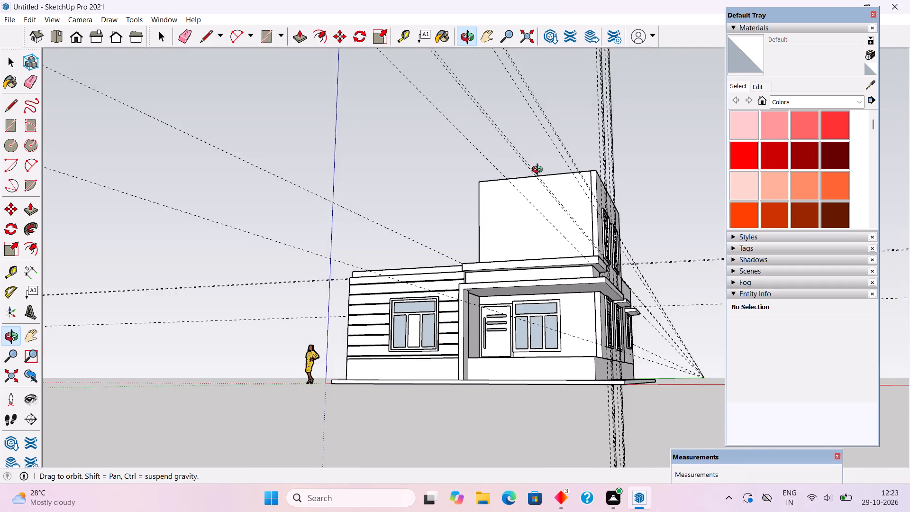
pyautogui.moveTo(539, 171); pyautogui.dragTo(422, 237, button='middle')
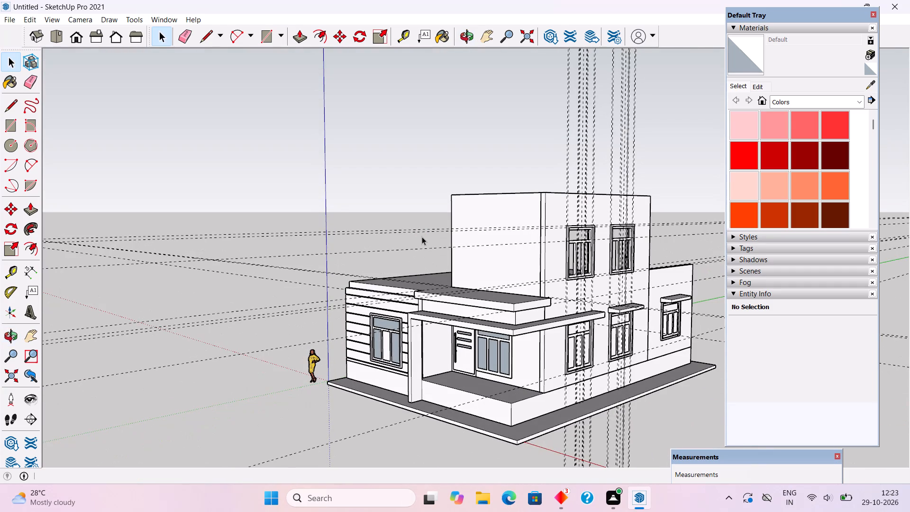
pyautogui.scroll(2, 422, 237)
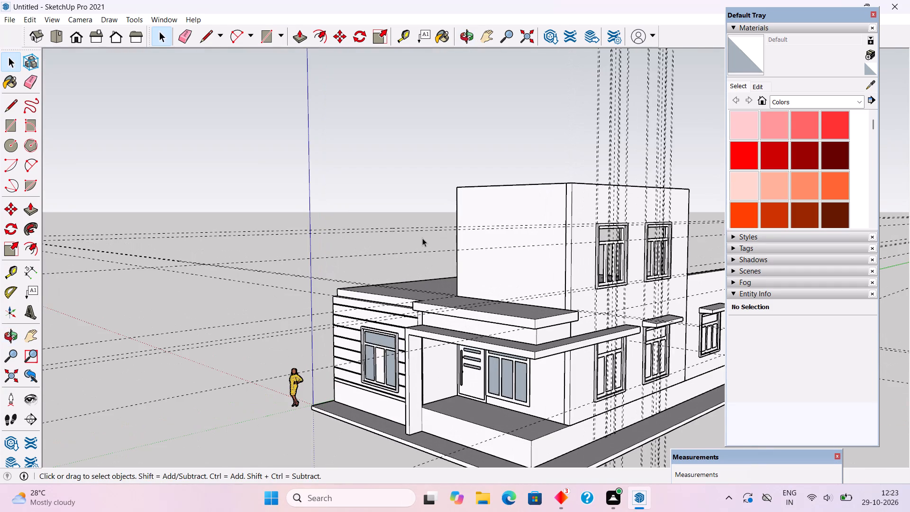
pyautogui.scroll(-2, 422, 238)
pyautogui.moveTo(612, 278); pyautogui.dragTo(722, 235, button='middle')
pyautogui.scroll(1, 722, 235)
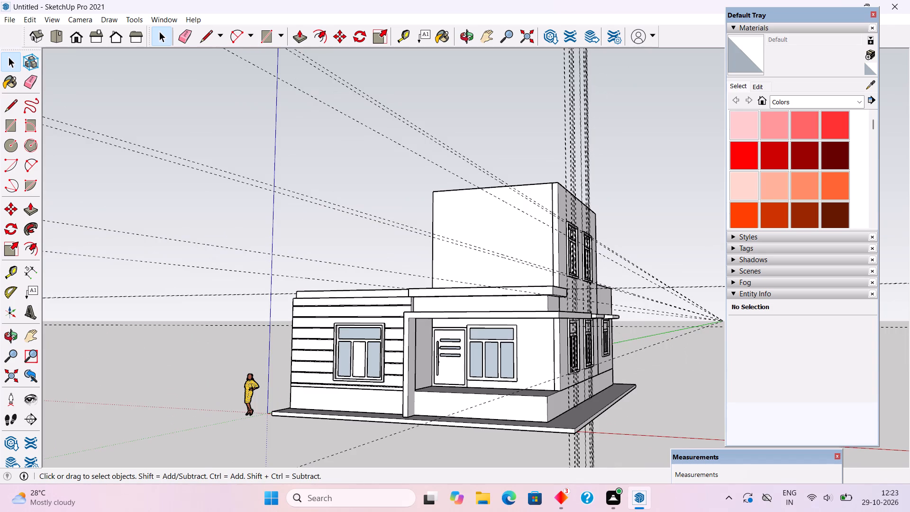
pyautogui.scroll(6, 558, 370)
pyautogui.scroll(10, 491, 352)
pyautogui.moveTo(541, 340); pyautogui.dragTo(605, 341, button='middle')
pyautogui.scroll(-4, 605, 341)
pyautogui.scroll(-4, 540, 337)
pyautogui.moveTo(559, 359); pyautogui.dragTo(633, 388, button='middle')
pyautogui.scroll(6, 478, 378)
pyautogui.scroll(1, 721, 382)
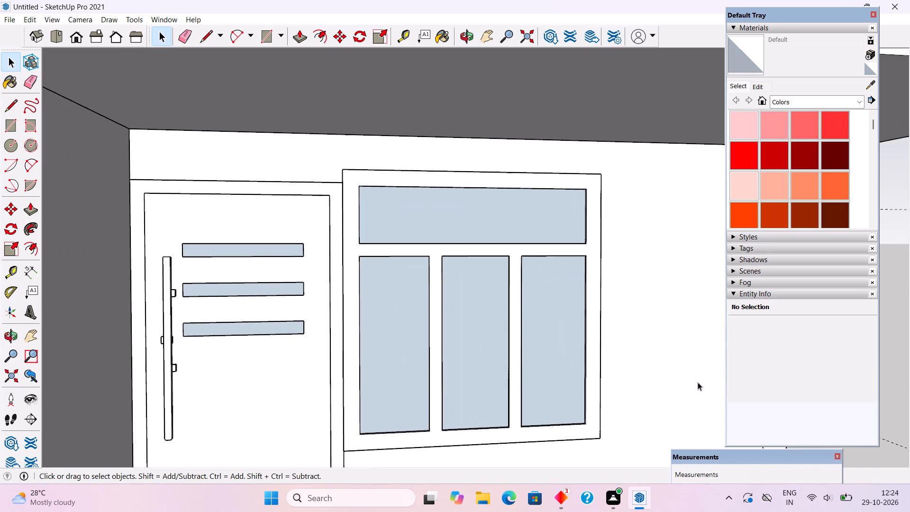
# Place a vertical guide along the porch window frame's outer edge, on the side away from the door.
pyautogui.moveTo(531, 393); pyautogui.dragTo(342, 388, button='middle')
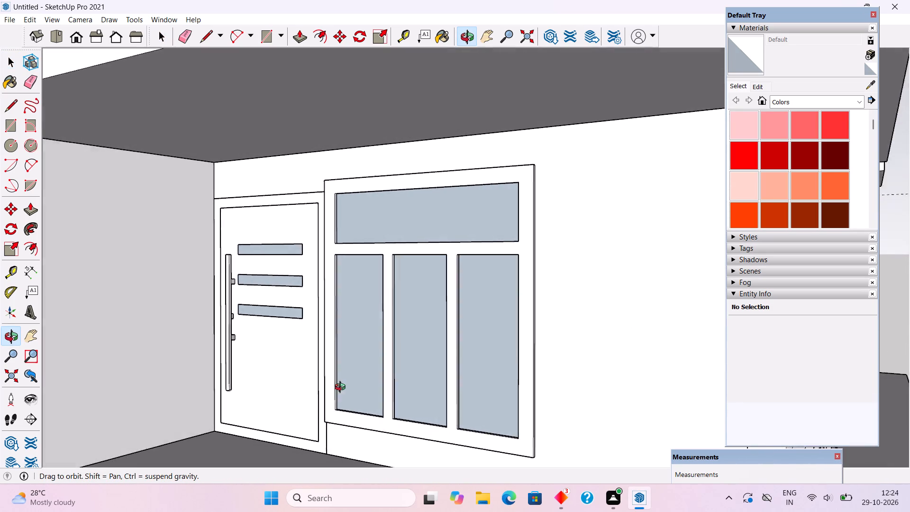
pyautogui.moveTo(342, 388); pyautogui.dragTo(265, 387, button='middle')
pyautogui.press('t')
pyautogui.scroll(2, 511, 358)
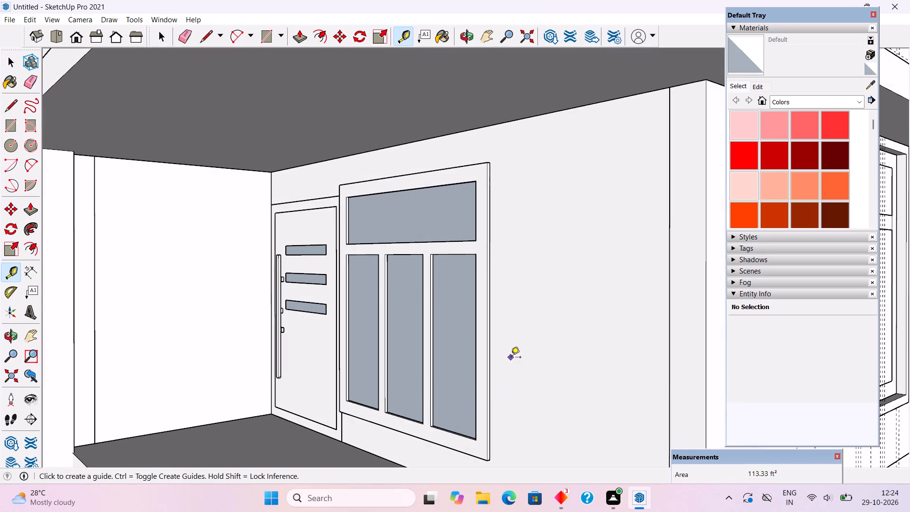
pyautogui.scroll(2, 511, 358)
pyautogui.scroll(4, 471, 326)
pyautogui.doubleClick(482, 319)
pyautogui.scroll(-5, 481, 331)
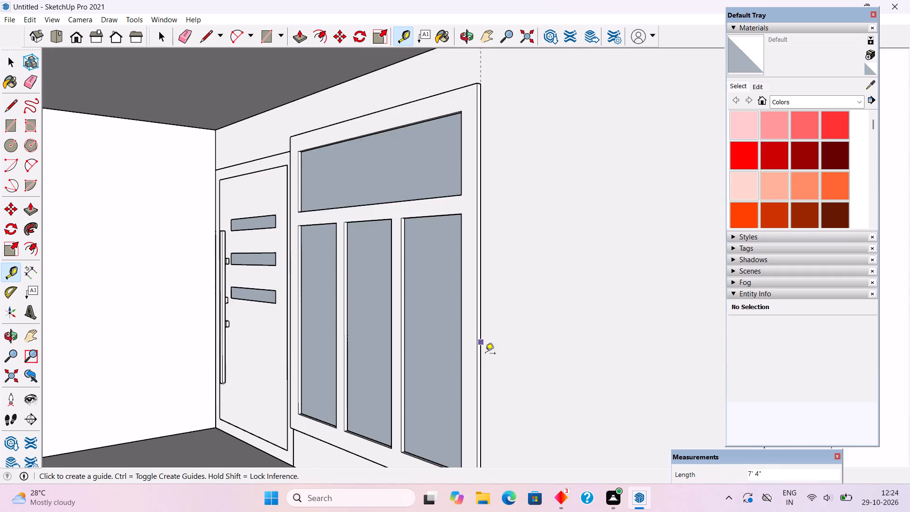
pyautogui.scroll(-5, 491, 371)
# Place a vertical guide along the porch window frame's other edge, where it meets the door frame.
pyautogui.moveTo(380, 356); pyautogui.dragTo(717, 359, button='middle')
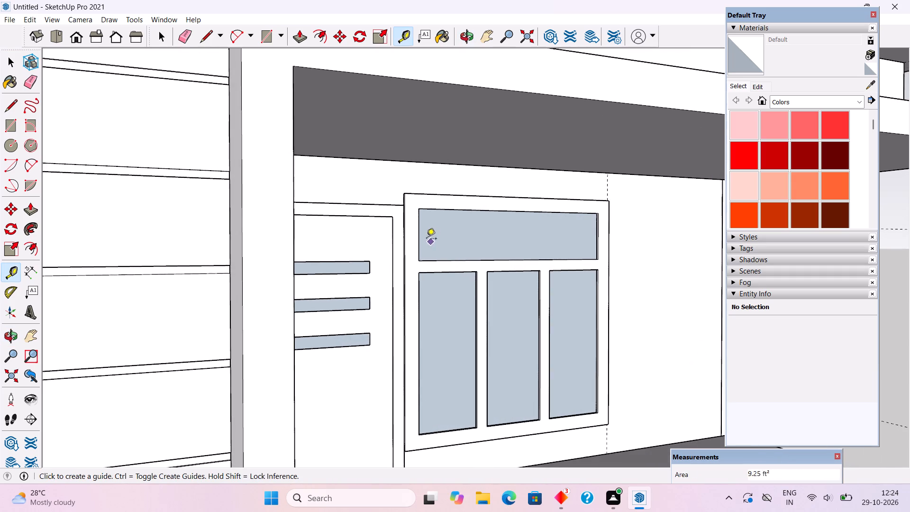
pyautogui.scroll(5, 409, 235)
pyautogui.scroll(9, 390, 185)
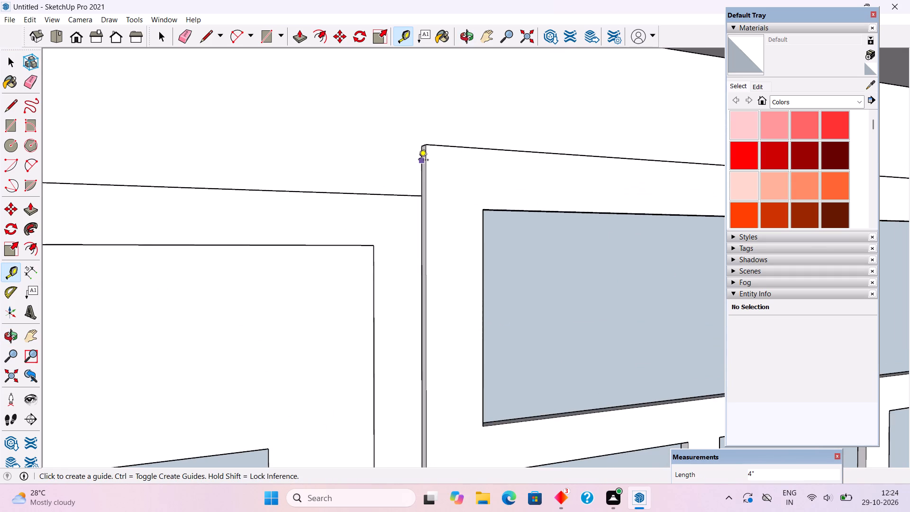
pyautogui.scroll(5, 419, 161)
pyautogui.doubleClick(419, 161)
pyautogui.scroll(4, 419, 155)
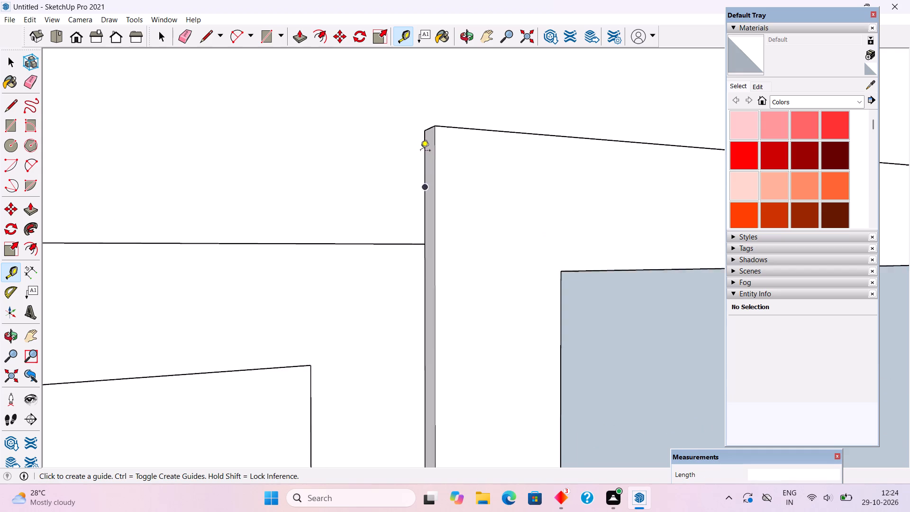
pyautogui.doubleClick(425, 145)
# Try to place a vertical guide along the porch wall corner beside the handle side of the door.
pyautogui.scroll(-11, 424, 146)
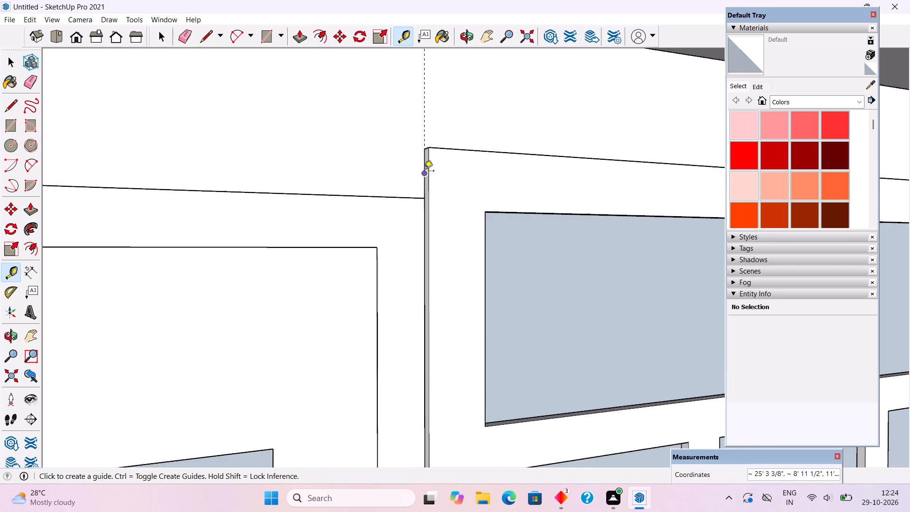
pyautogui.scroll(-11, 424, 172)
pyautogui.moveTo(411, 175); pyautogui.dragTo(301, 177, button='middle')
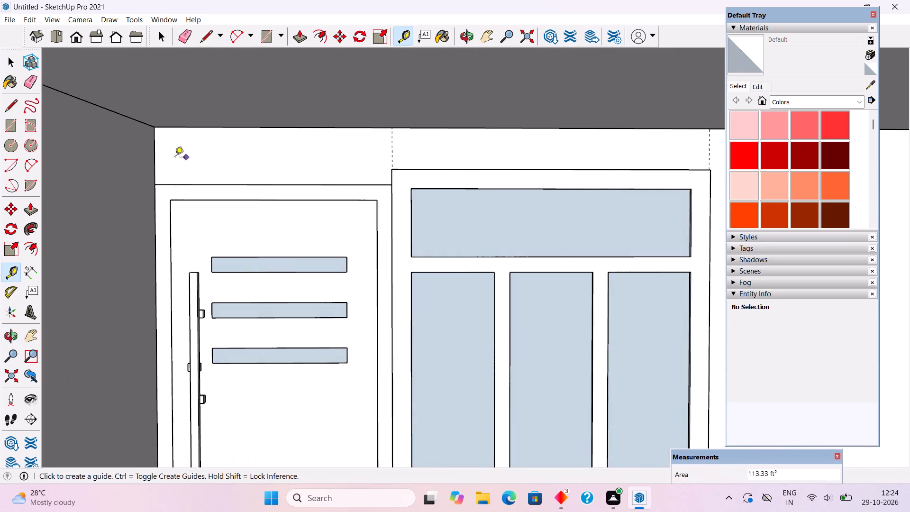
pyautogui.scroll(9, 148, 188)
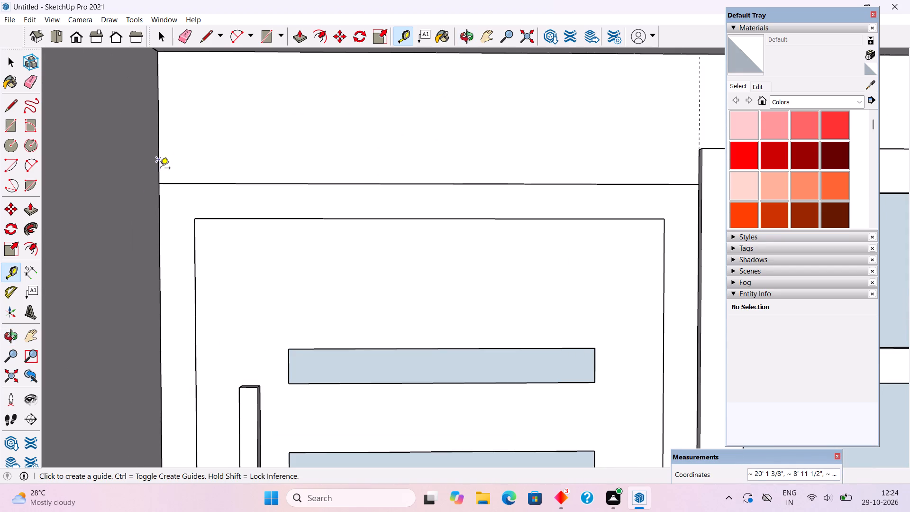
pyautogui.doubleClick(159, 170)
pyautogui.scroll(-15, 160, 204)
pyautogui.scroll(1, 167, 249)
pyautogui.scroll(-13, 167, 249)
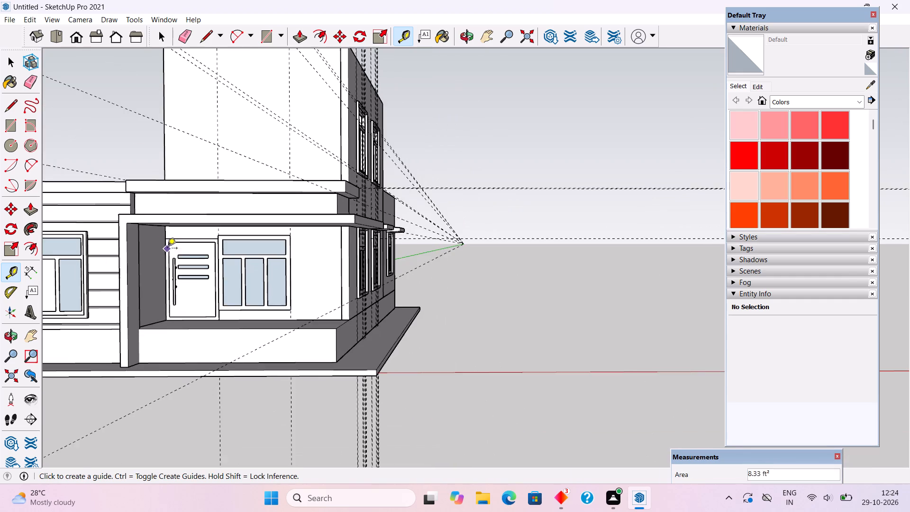
# Measure the height from the porch floor up to the bottom of the porch window's frame.
pyautogui.moveTo(181, 260); pyautogui.dragTo(272, 307, button='middle')
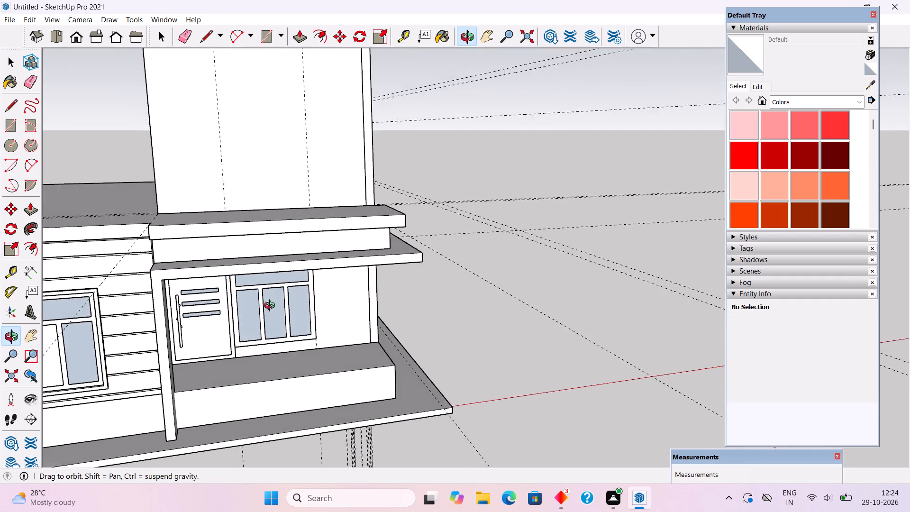
pyautogui.moveTo(272, 307); pyautogui.dragTo(288, 291, button='middle')
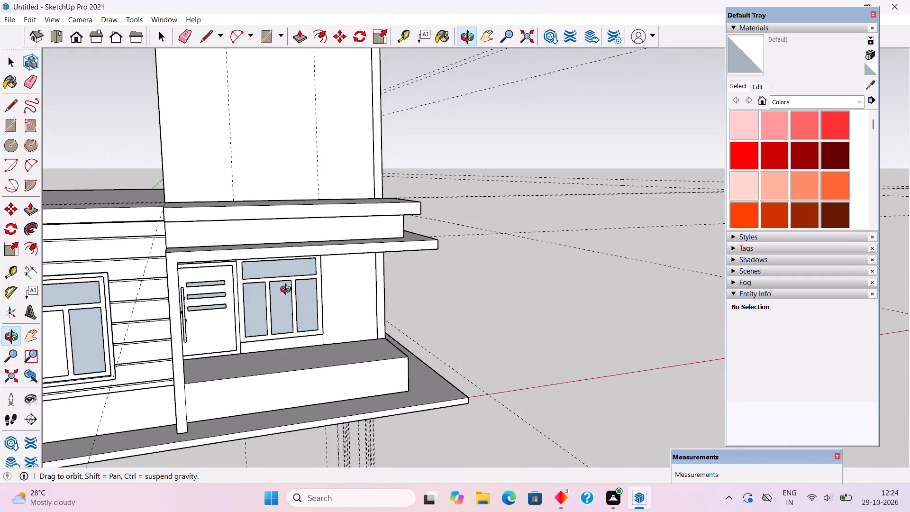
pyautogui.moveTo(288, 291); pyautogui.dragTo(200, 276, button='middle')
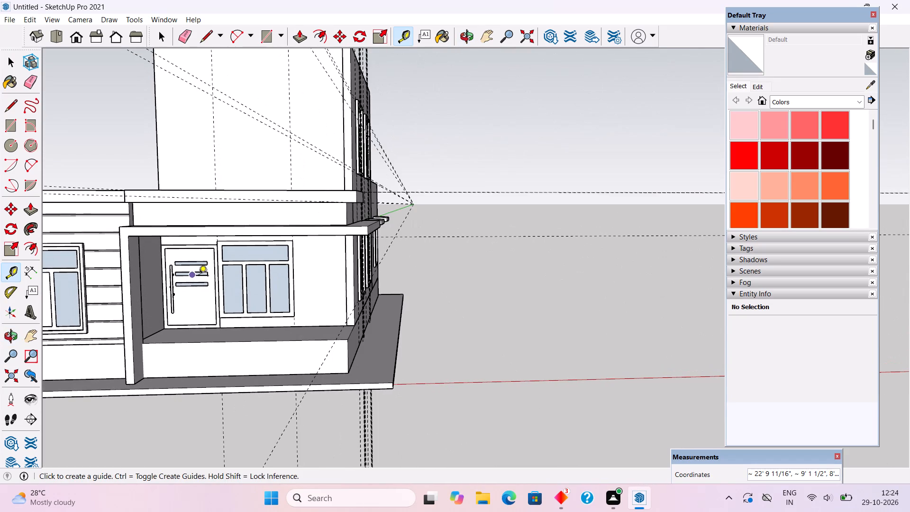
pyautogui.scroll(1, 329, 344)
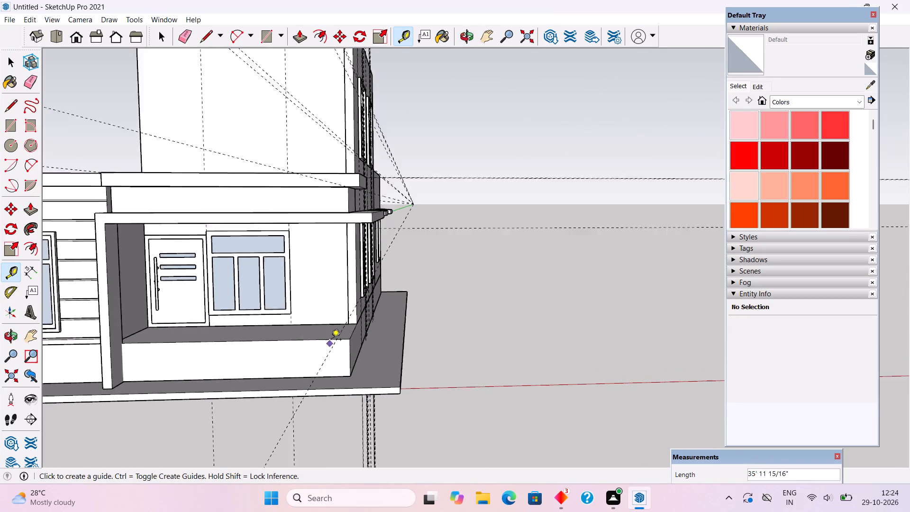
pyautogui.scroll(2, 331, 340)
pyautogui.scroll(5, 282, 338)
pyautogui.click(272, 318)
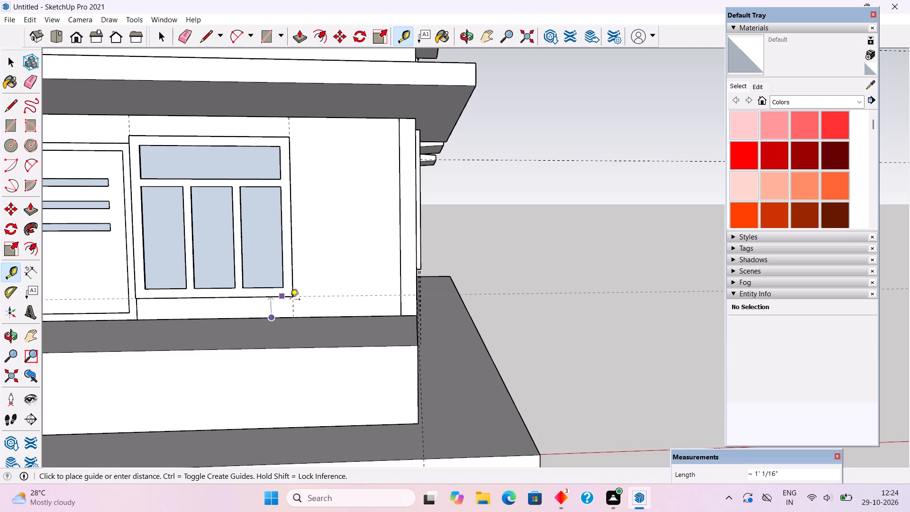
pyautogui.moveTo(303, 303); pyautogui.dragTo(253, 236, button='middle')
pyautogui.scroll(8, 276, 257)
pyautogui.scroll(16, 301, 311)
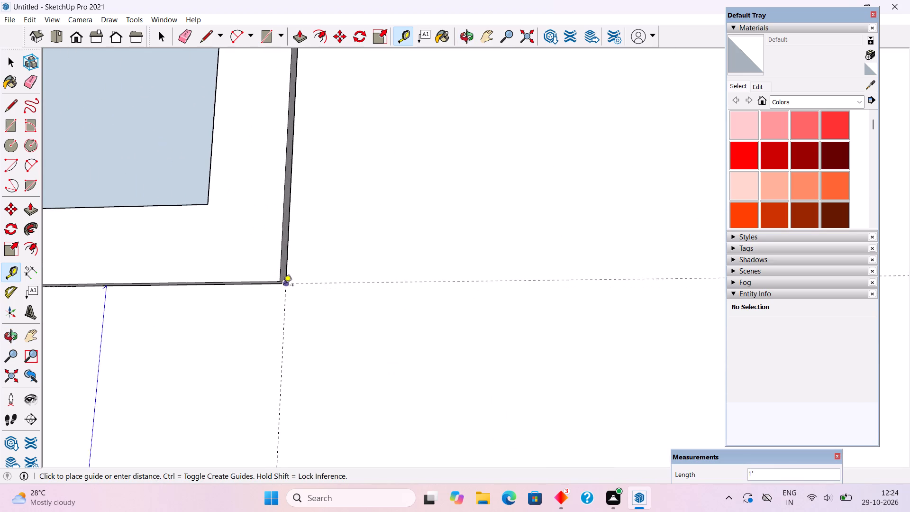
pyautogui.scroll(3, 283, 286)
pyautogui.press('space')
# Place a horizontal guide 1' above the base edge of the upper front wall.
pyautogui.scroll(-5, 295, 392)
pyautogui.scroll(-5, 338, 319)
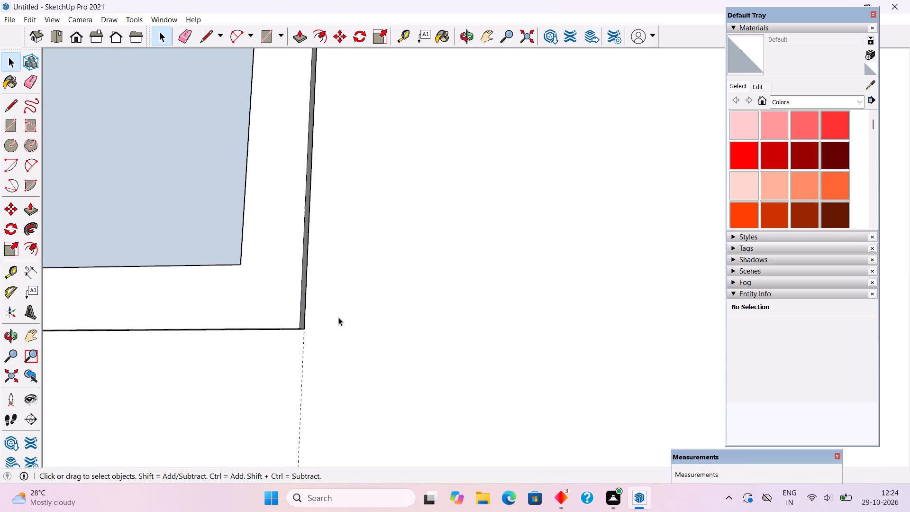
pyautogui.scroll(-15, 343, 295)
pyautogui.scroll(-8, 343, 295)
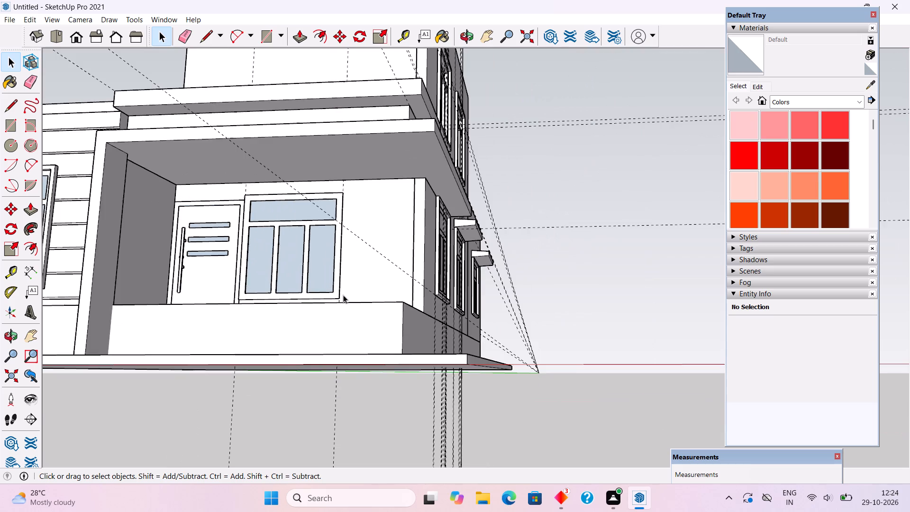
pyautogui.scroll(-12, 299, 190)
pyautogui.moveTo(304, 228); pyautogui.dragTo(332, 287, button='middle')
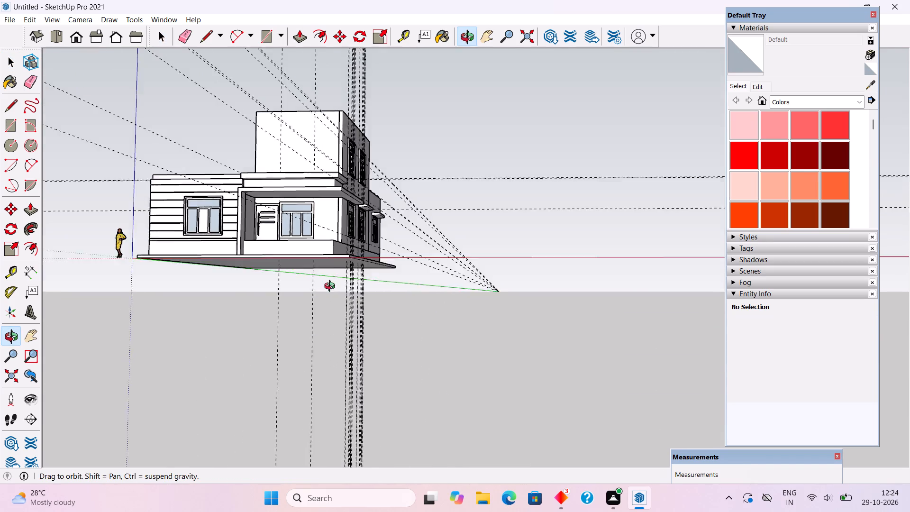
pyautogui.moveTo(332, 287); pyautogui.dragTo(371, 400, button='middle')
pyautogui.scroll(10, 254, 189)
pyautogui.scroll(2, 355, 225)
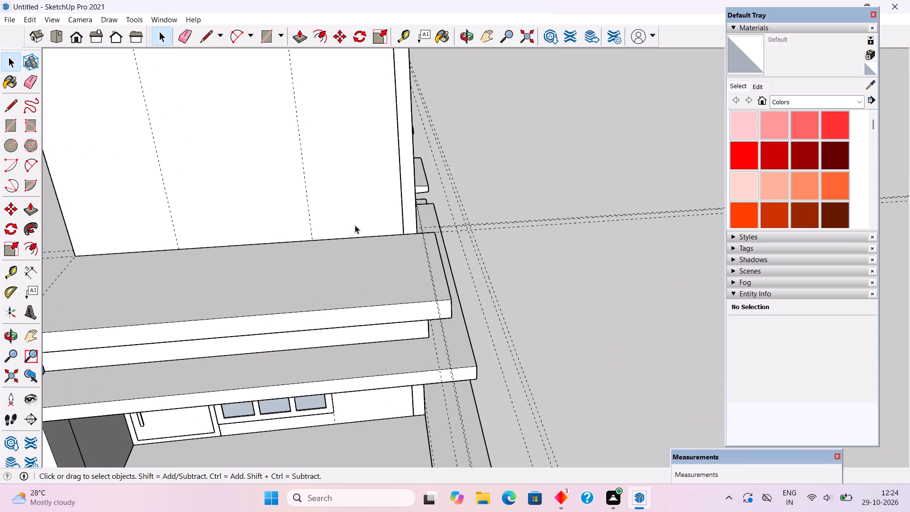
pyautogui.press('t')
pyautogui.click(360, 241)
pyautogui.press('t')
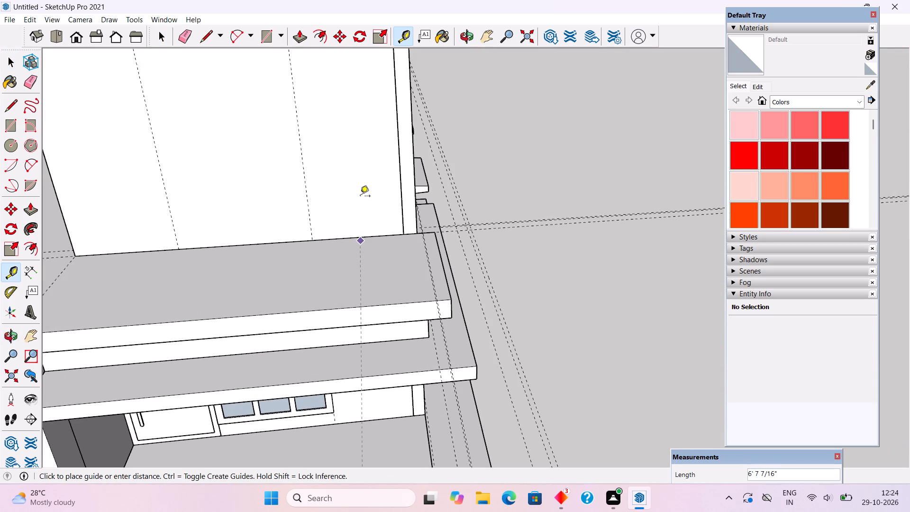
pyautogui.click(339, 237)
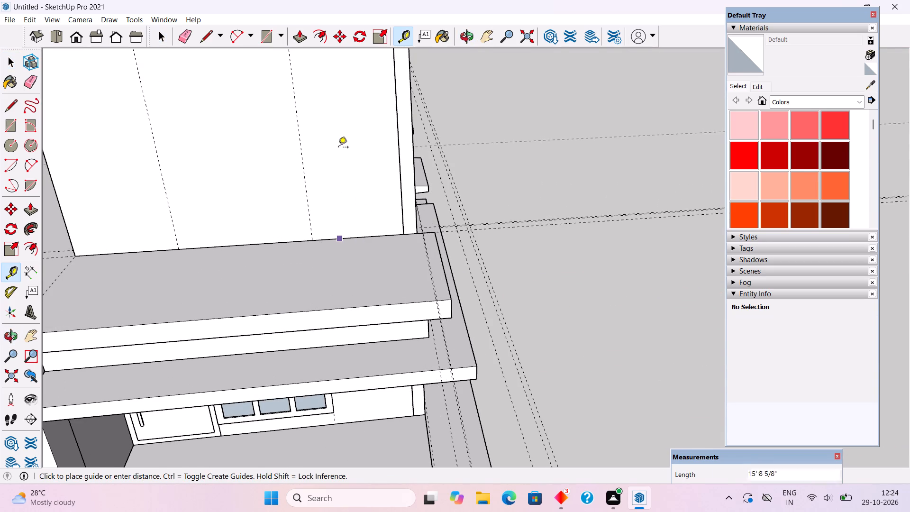
pyautogui.scroll(-12, 357, 140)
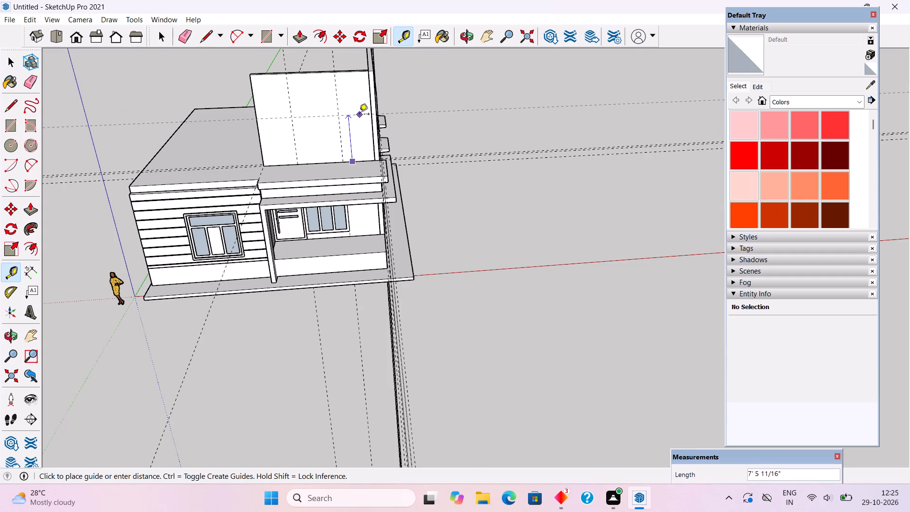
pyautogui.write("1'")
pyautogui.press('Return')
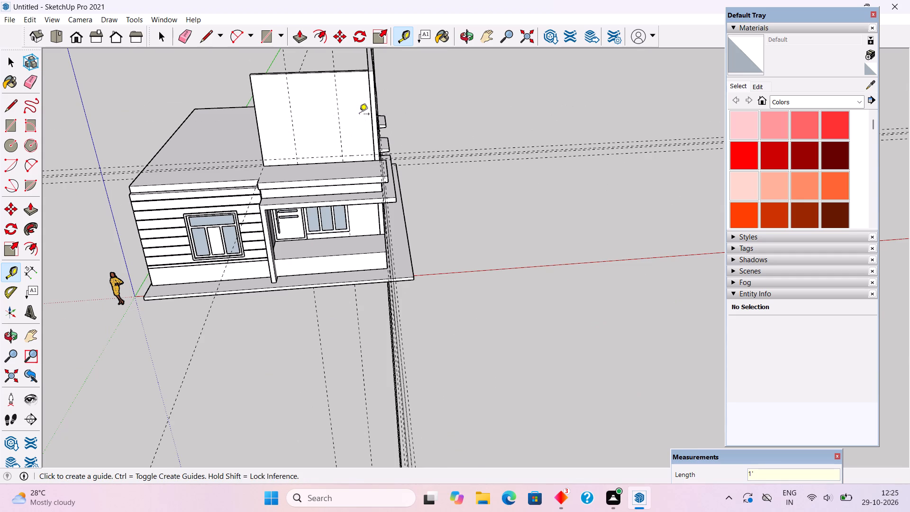
# Place a horizontal guide on the upper side wall, 6' above the guide at the side windows' sill level.
pyautogui.scroll(6, 359, 115)
pyautogui.scroll(-2, 361, 188)
pyautogui.scroll(-3, 475, 214)
pyautogui.moveTo(430, 204); pyautogui.dragTo(354, 206, button='middle')
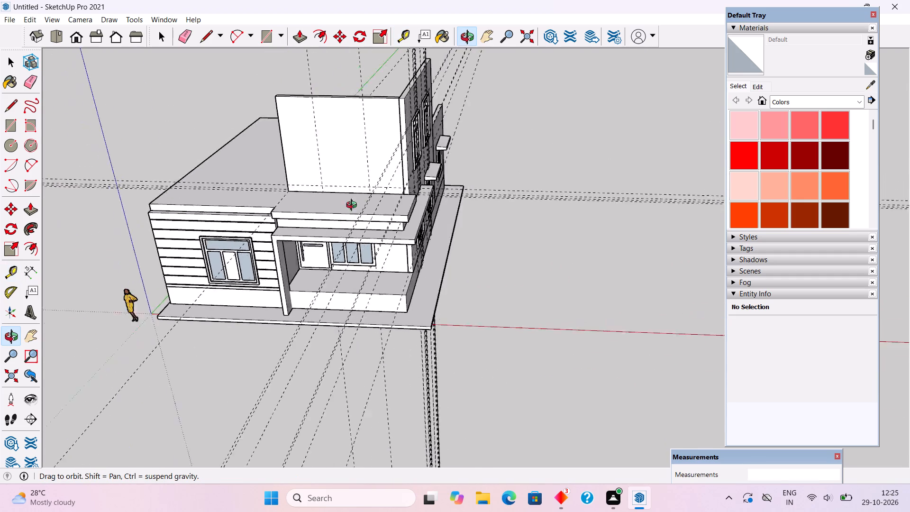
pyautogui.moveTo(354, 206); pyautogui.dragTo(138, 184, button='middle')
pyautogui.scroll(2, 479, 113)
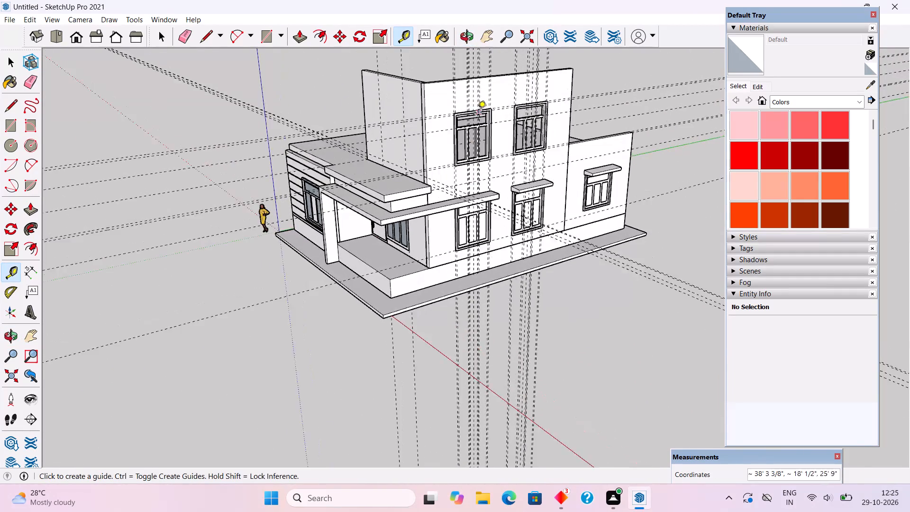
pyautogui.scroll(3, 478, 112)
pyautogui.moveTo(542, 196); pyautogui.dragTo(571, 72, button='middle')
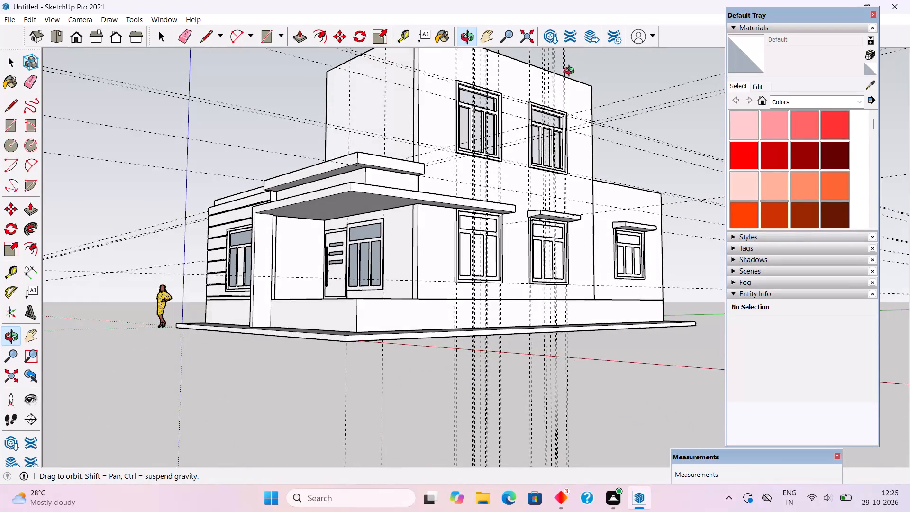
pyautogui.moveTo(571, 72); pyautogui.dragTo(579, 159, button='middle')
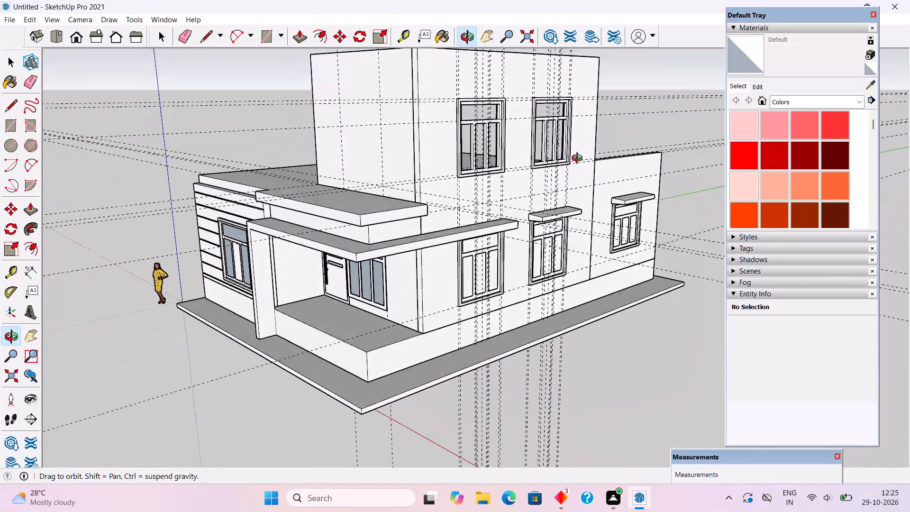
pyautogui.moveTo(579, 159); pyautogui.dragTo(580, 161, button='middle')
pyautogui.scroll(10, 448, 112)
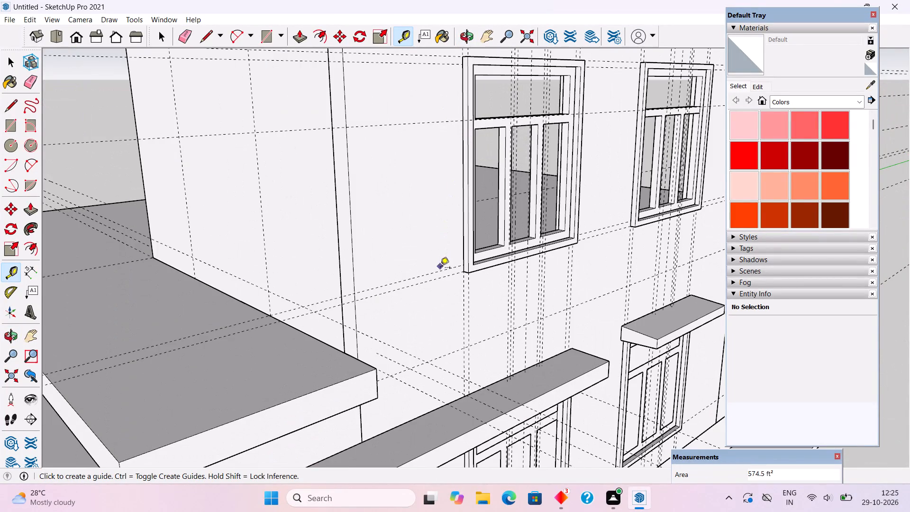
pyautogui.click(440, 270)
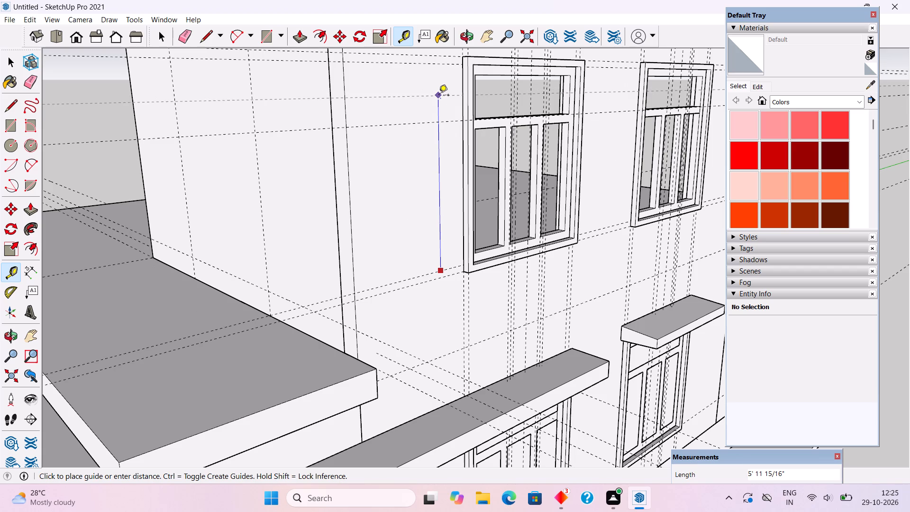
pyautogui.write("6'")
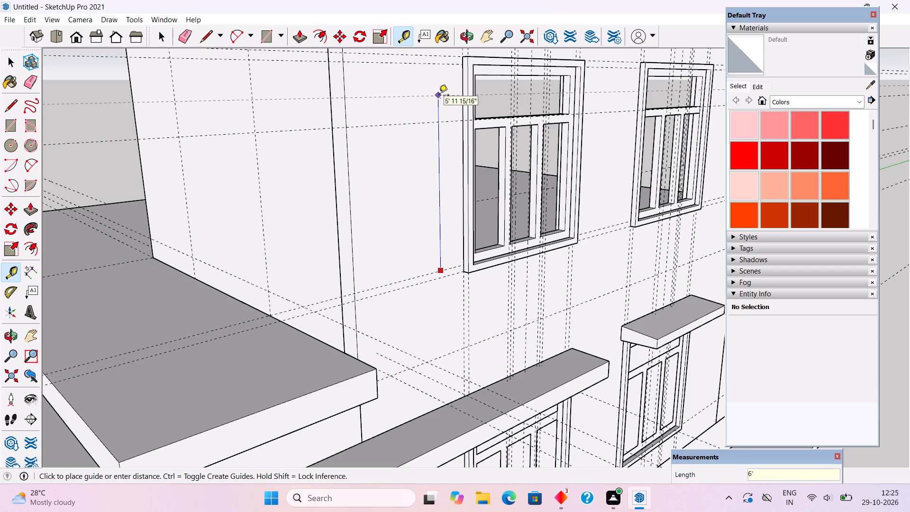
pyautogui.press('6')
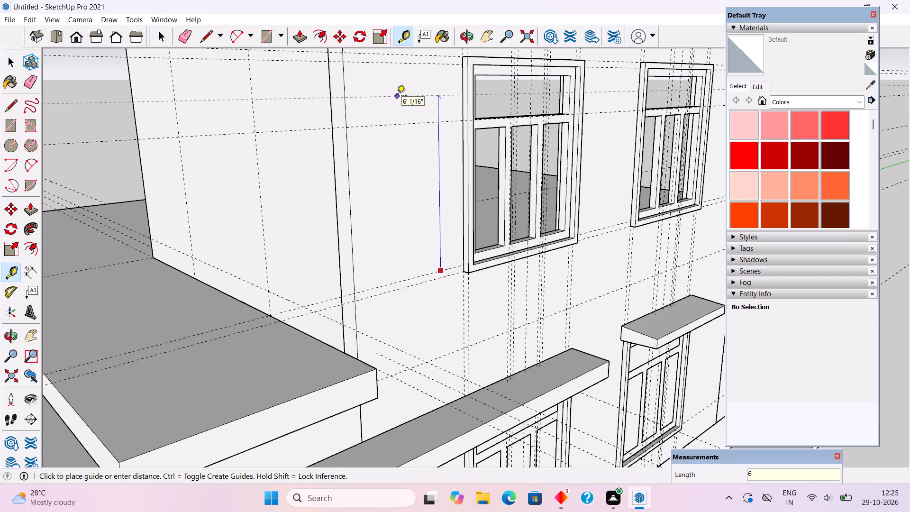
pyautogui.press("'")
pyautogui.press('Return')
# Place a horizontal guide across the upper front wall, about 8' 3" above its base edge.
pyautogui.scroll(-6, 276, 180)
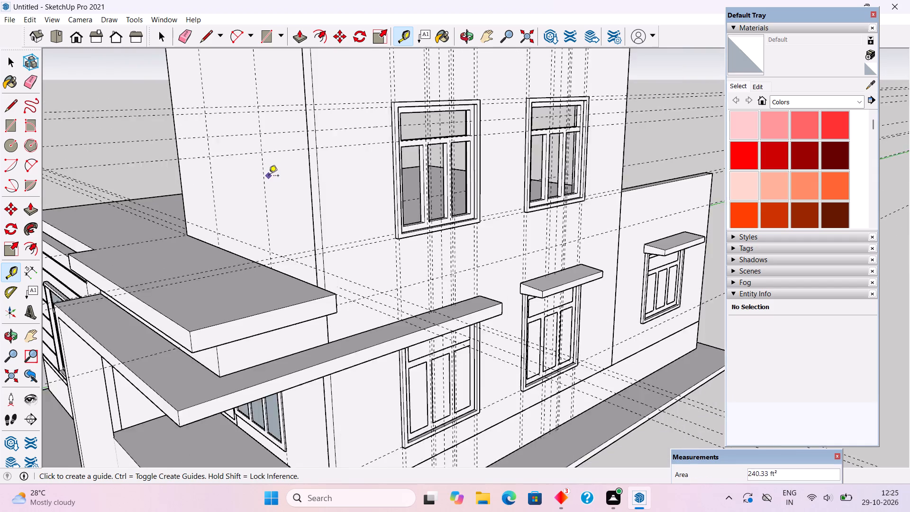
pyautogui.moveTo(301, 210); pyautogui.dragTo(519, 207, button='middle')
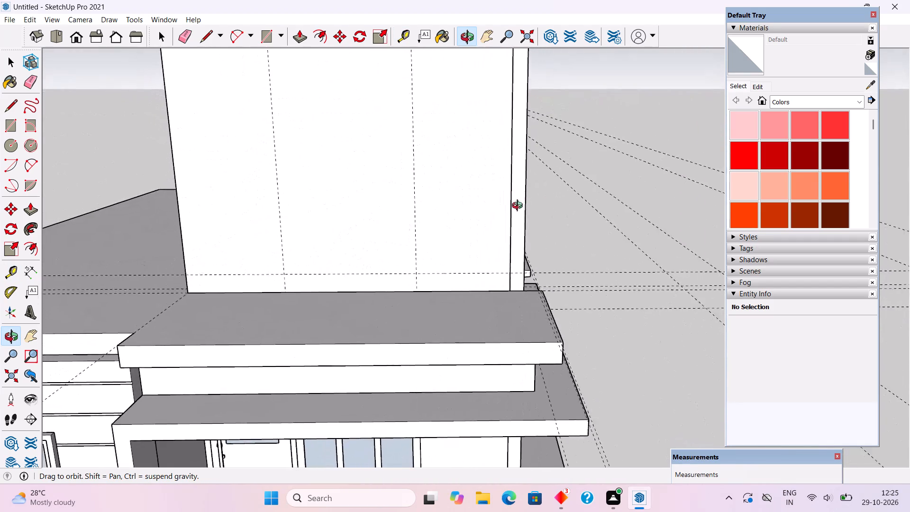
pyautogui.moveTo(519, 207); pyautogui.dragTo(518, 190, button='middle')
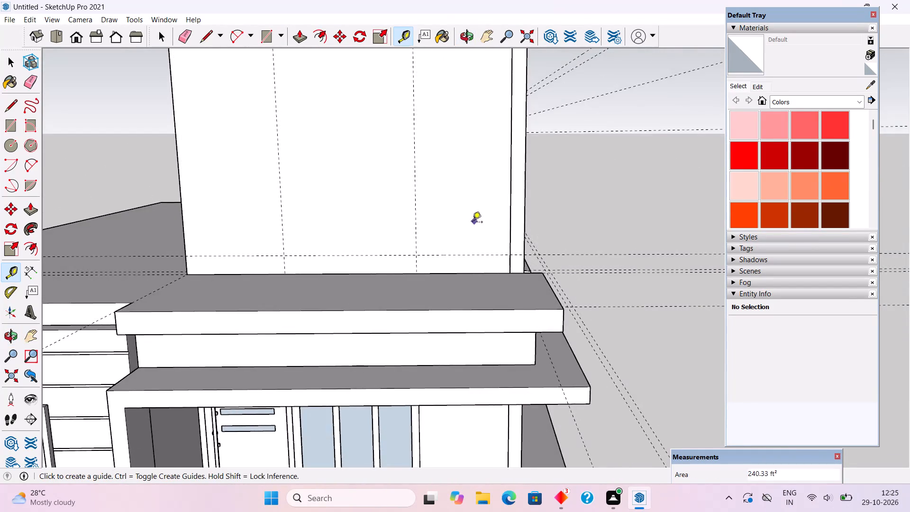
pyautogui.scroll(-4, 473, 230)
pyautogui.moveTo(441, 204); pyautogui.dragTo(390, 190, button='middle')
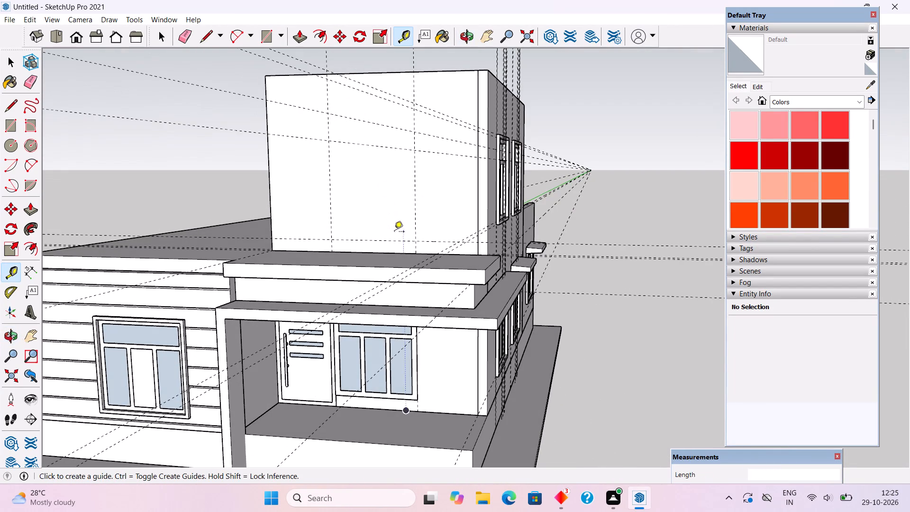
pyautogui.click(424, 251)
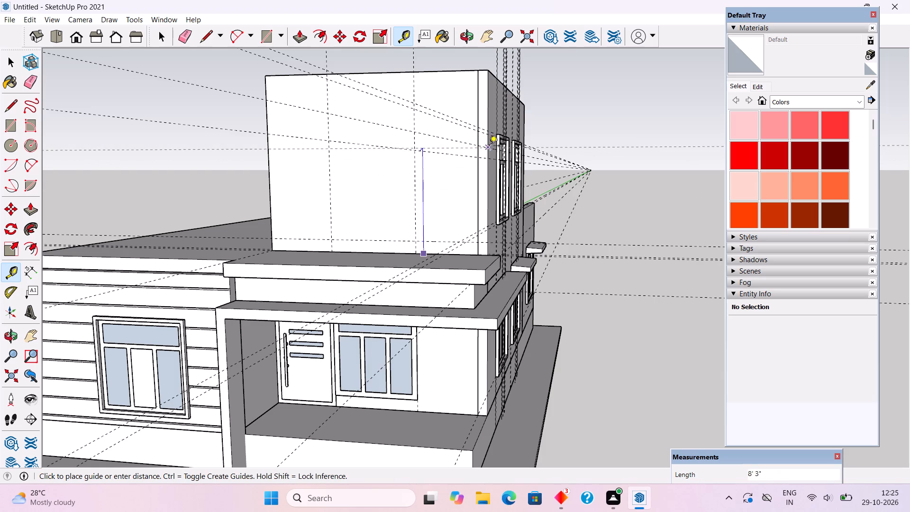
pyautogui.click(489, 146)
# Measure the height from the porch floor up to the top corner of the porch window's frame.
pyautogui.moveTo(397, 228); pyautogui.dragTo(521, 236, button='middle')
pyautogui.scroll(1, 511, 281)
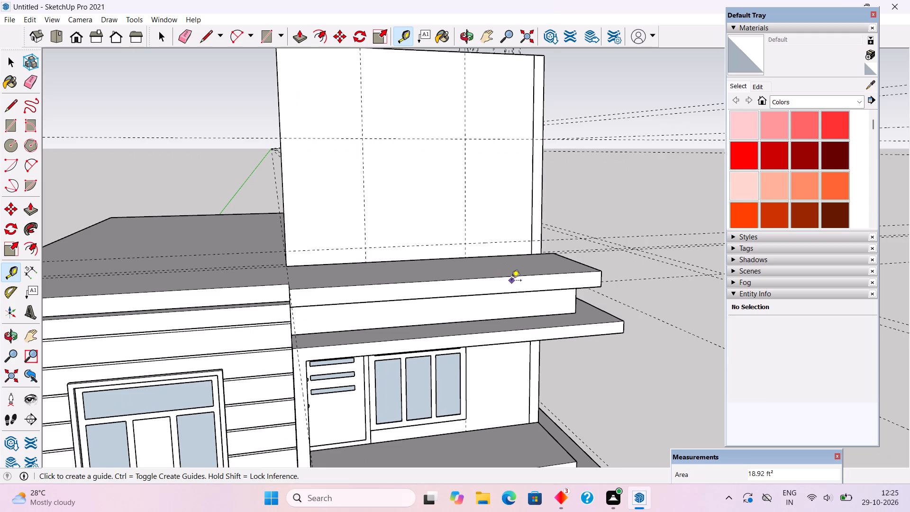
pyautogui.moveTo(531, 323); pyautogui.dragTo(521, 290, button='middle')
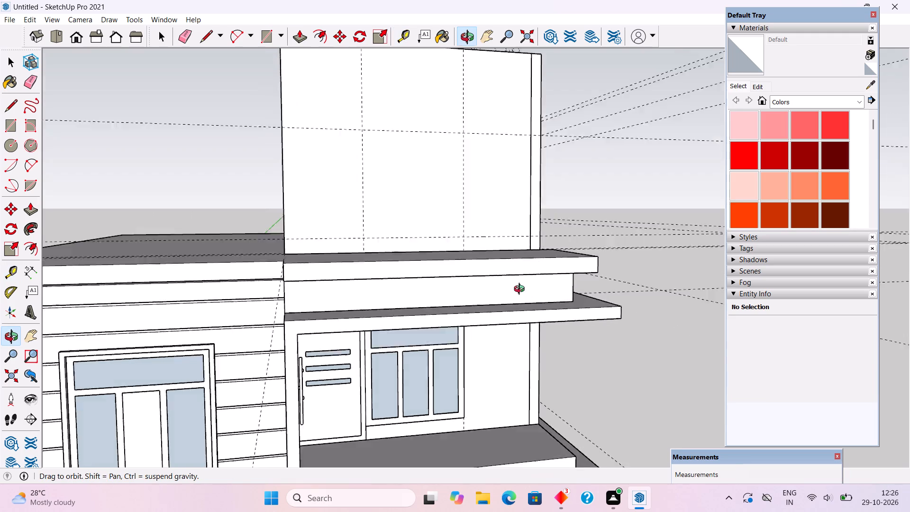
pyautogui.moveTo(521, 290); pyautogui.dragTo(484, 228, button='middle')
pyautogui.scroll(6, 516, 413)
pyautogui.scroll(4, 432, 396)
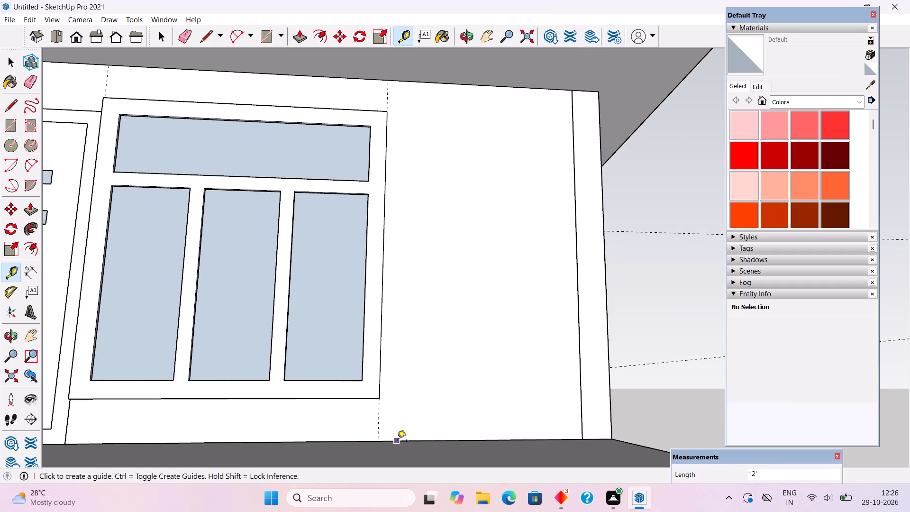
pyautogui.click(398, 441)
pyautogui.moveTo(413, 281); pyautogui.dragTo(315, 408, button='middle')
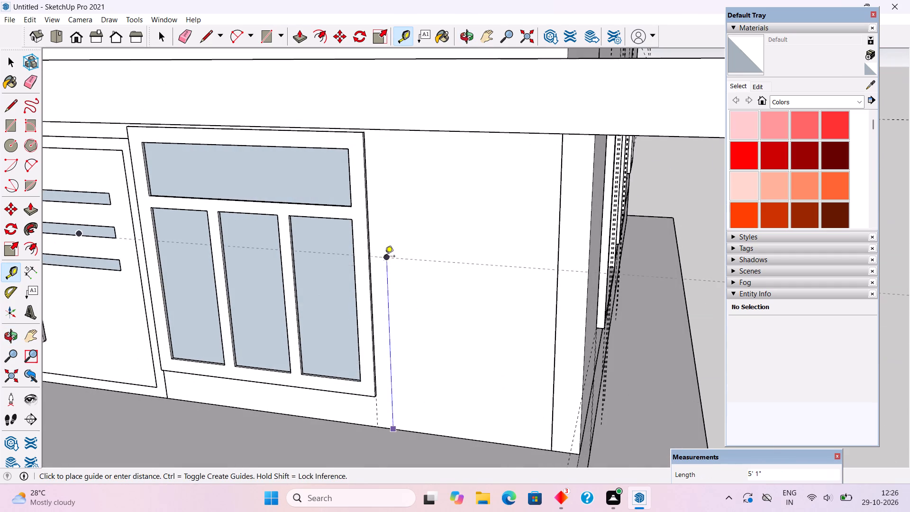
pyautogui.scroll(3, 386, 254)
pyautogui.scroll(-1, 389, 247)
pyautogui.moveTo(358, 106); pyautogui.dragTo(281, 84, button='middle')
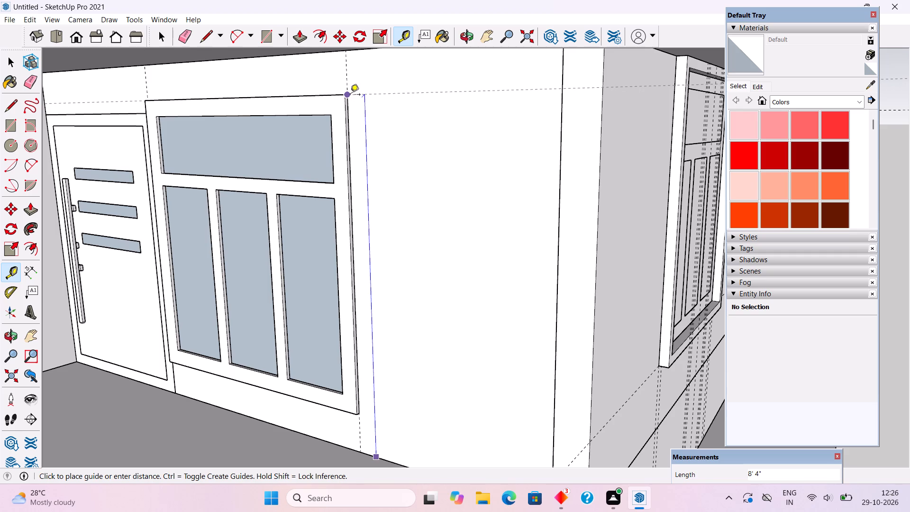
pyautogui.press('space')
# Place a horizontal guide on the upper front wall, 8' 4" above its base edge.
pyautogui.scroll(-4, 370, 126)
pyautogui.scroll(-14, 403, 250)
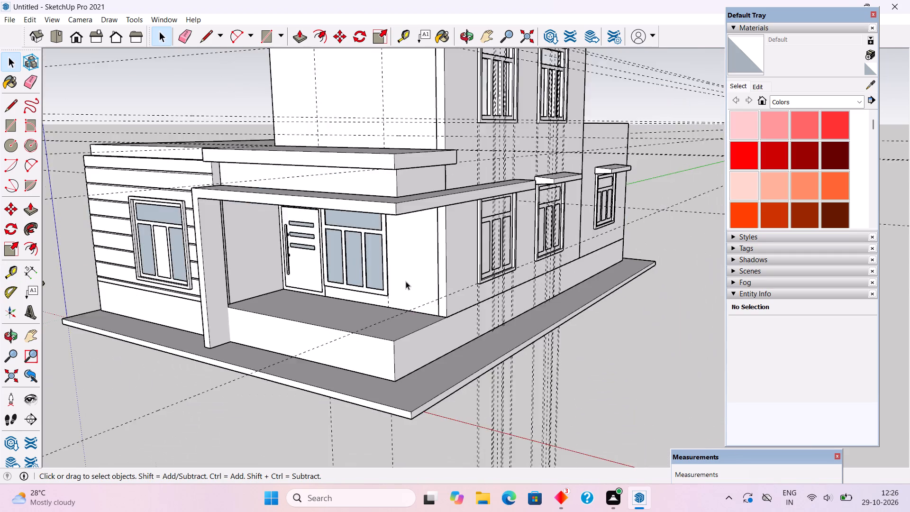
pyautogui.scroll(-4, 406, 281)
pyautogui.moveTo(282, 151); pyautogui.dragTo(599, 265, button='middle')
pyautogui.scroll(7, 495, 271)
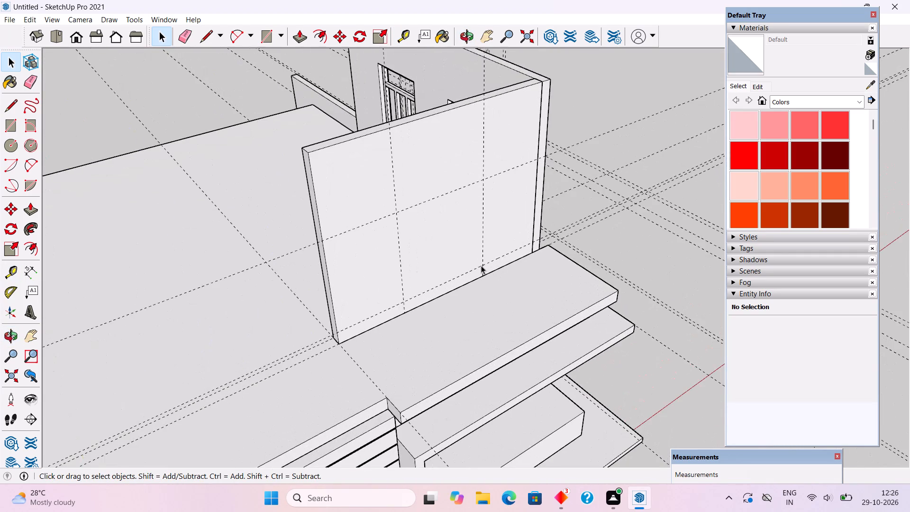
pyautogui.press('t')
pyautogui.click(458, 292)
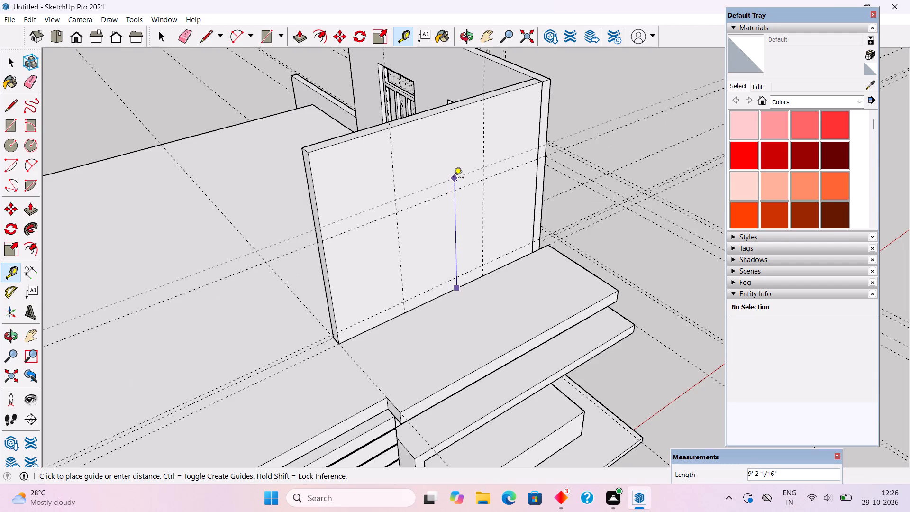
pyautogui.write('8\'4"')
pyautogui.press('Return')
pyautogui.press('space')
# Delete the lower of the two closely spaced horizontal guides near mid-height on the upper front wall.
pyautogui.scroll(6, 484, 243)
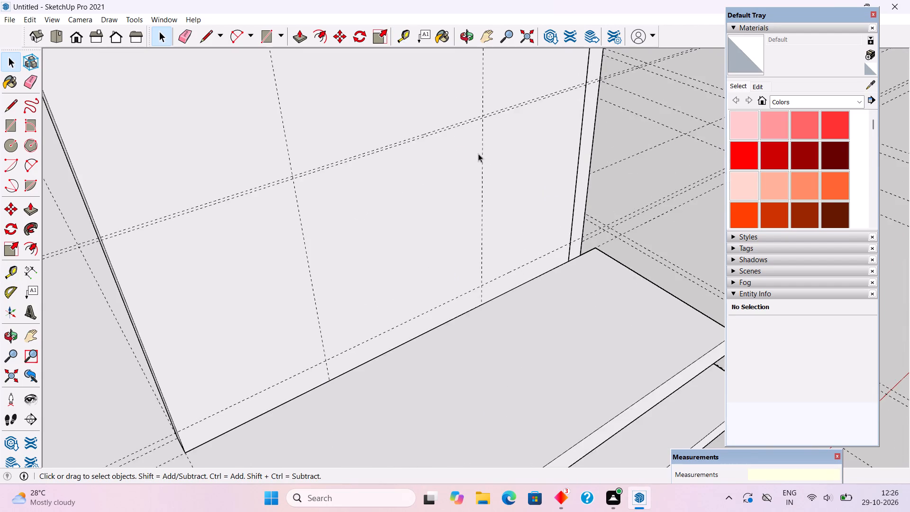
pyautogui.scroll(4, 477, 146)
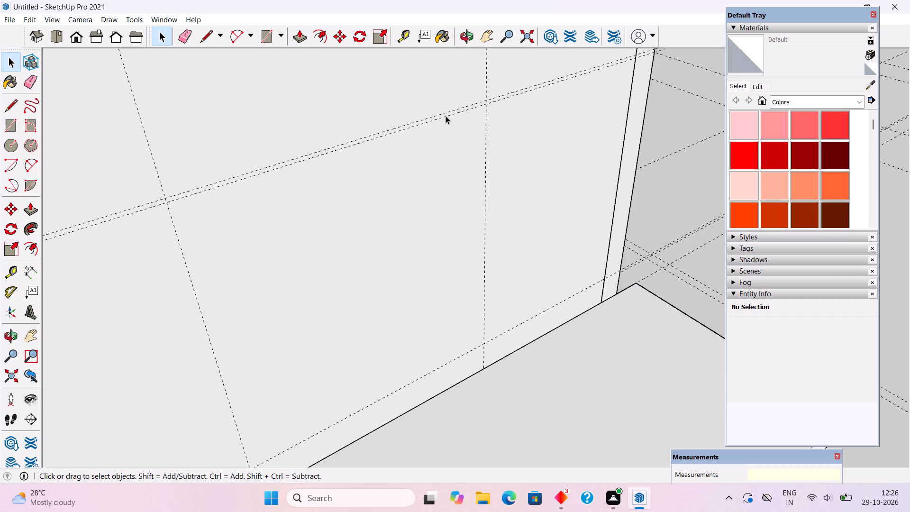
pyautogui.click(446, 116)
pyautogui.press('Delete')
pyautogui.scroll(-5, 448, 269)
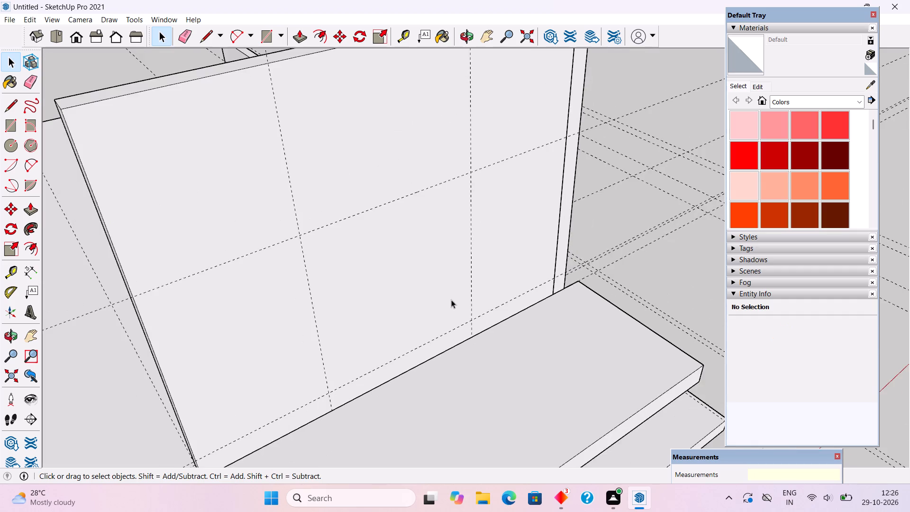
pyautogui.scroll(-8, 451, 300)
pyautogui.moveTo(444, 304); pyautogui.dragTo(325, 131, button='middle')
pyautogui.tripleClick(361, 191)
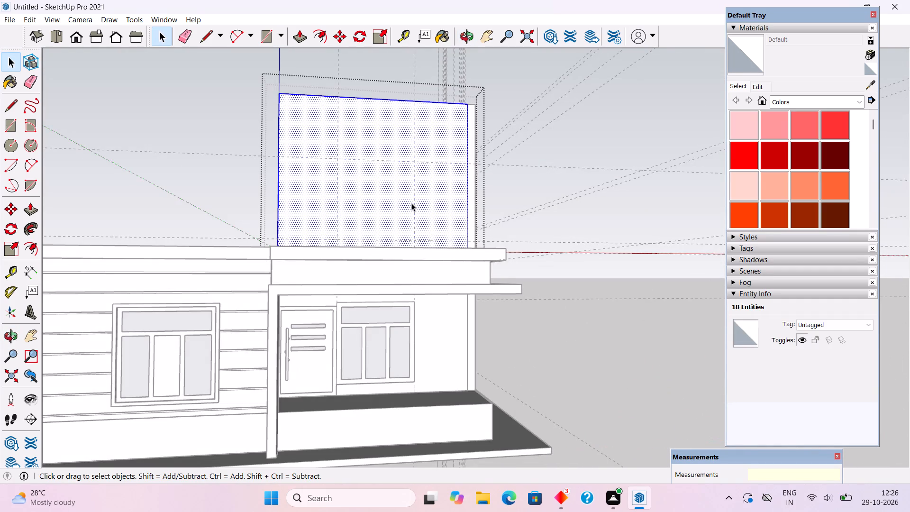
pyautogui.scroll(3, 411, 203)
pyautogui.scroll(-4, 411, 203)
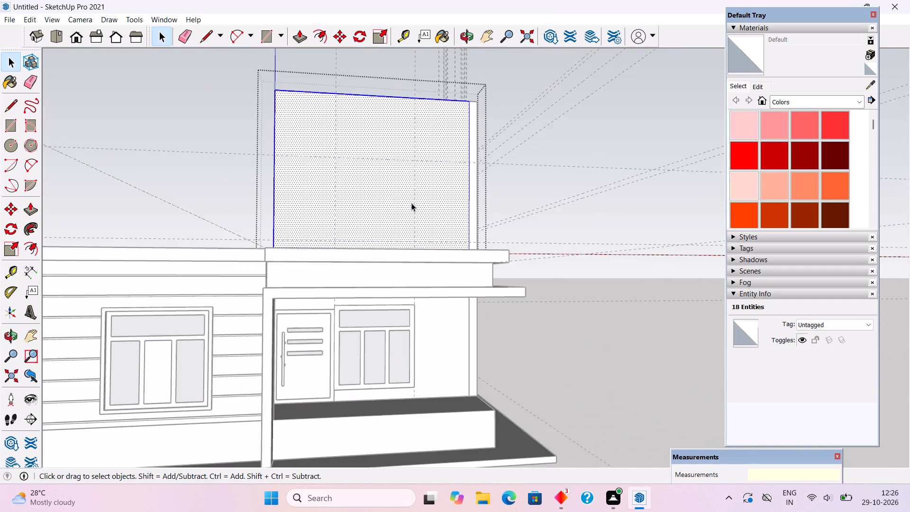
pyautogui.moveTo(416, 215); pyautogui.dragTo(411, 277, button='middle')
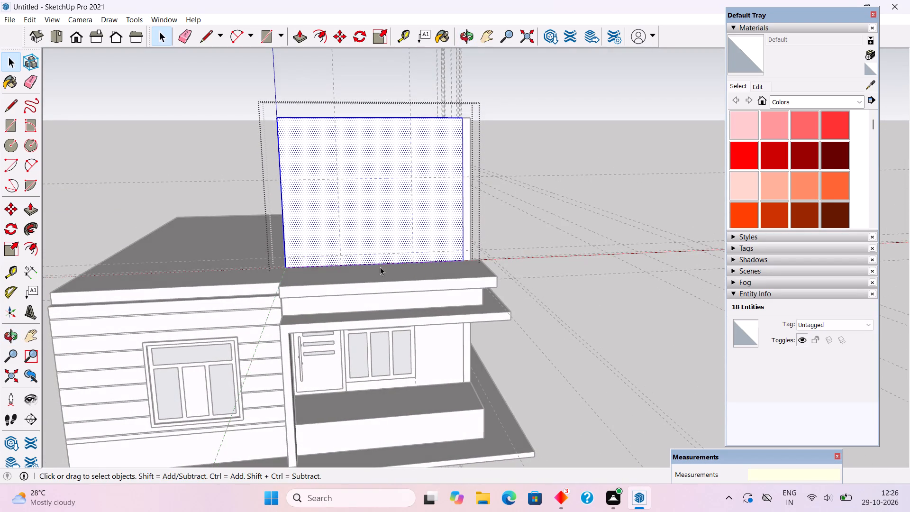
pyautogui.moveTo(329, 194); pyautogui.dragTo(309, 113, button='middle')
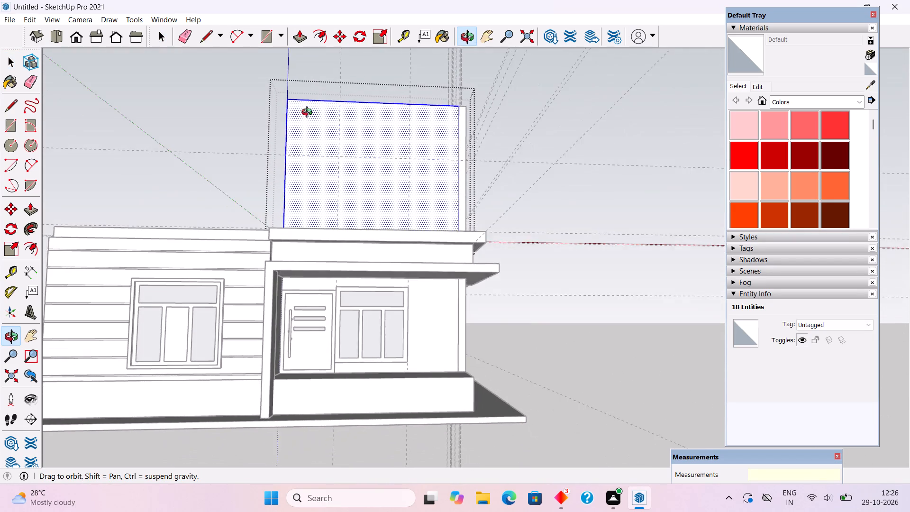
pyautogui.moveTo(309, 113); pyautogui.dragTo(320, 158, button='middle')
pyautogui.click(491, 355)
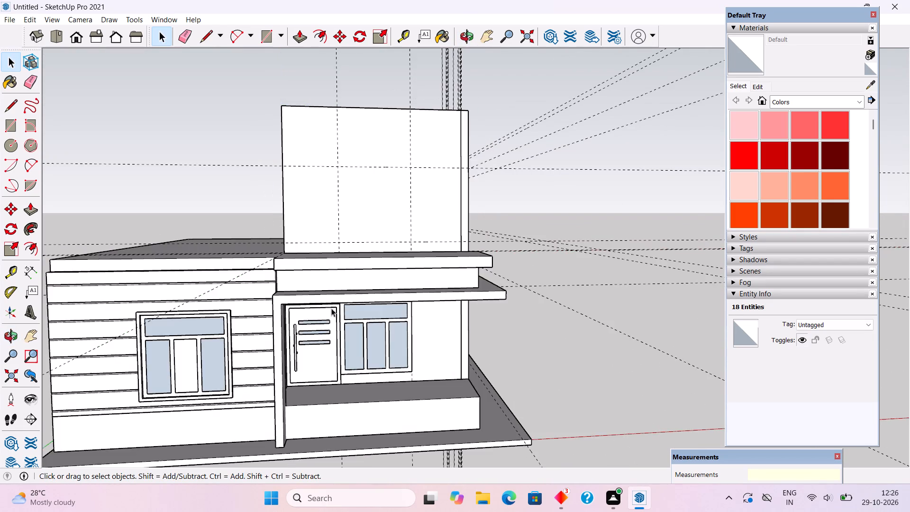
# Measure the vertical distance from the porch door frame's top edge up to the porch window frame's top corner.
pyautogui.scroll(16, 299, 304)
pyautogui.moveTo(383, 268); pyautogui.dragTo(446, 260, button='middle')
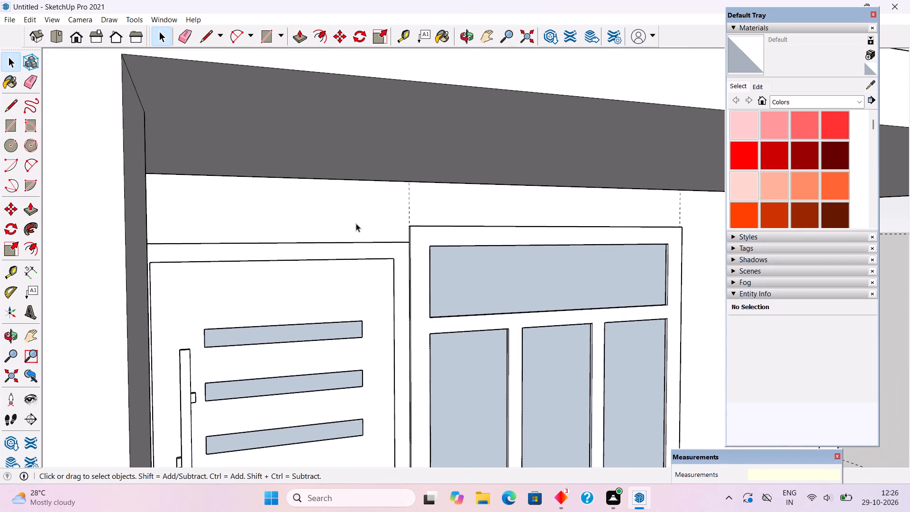
pyautogui.scroll(8, 356, 223)
pyautogui.moveTo(373, 287); pyautogui.dragTo(371, 298, button='middle')
pyautogui.scroll(3, 386, 274)
pyautogui.press('t')
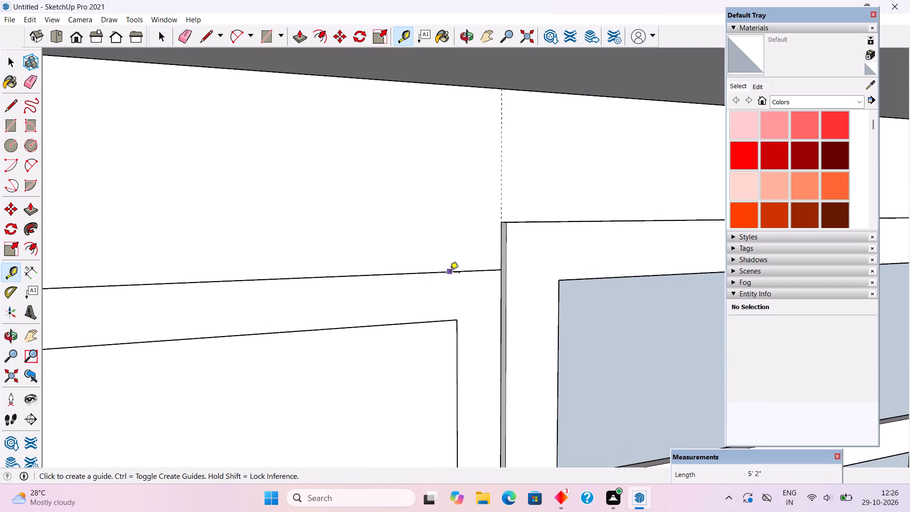
pyautogui.click(450, 273)
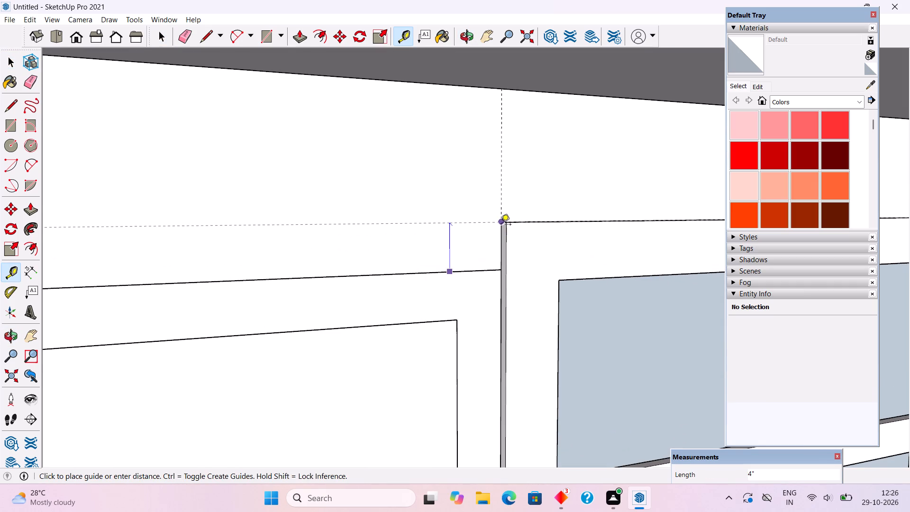
pyautogui.press('space')
# Place a horizontal guide on the upper front wall, 4" below the 8' 4" guide.
pyautogui.scroll(-6, 497, 259)
pyautogui.scroll(-14, 497, 318)
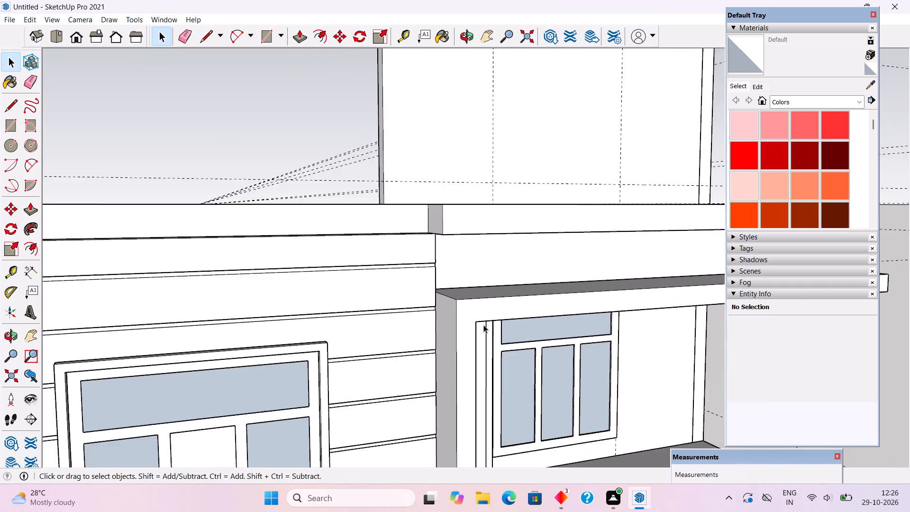
pyautogui.scroll(-7, 483, 325)
pyautogui.scroll(4, 474, 178)
pyautogui.press('t')
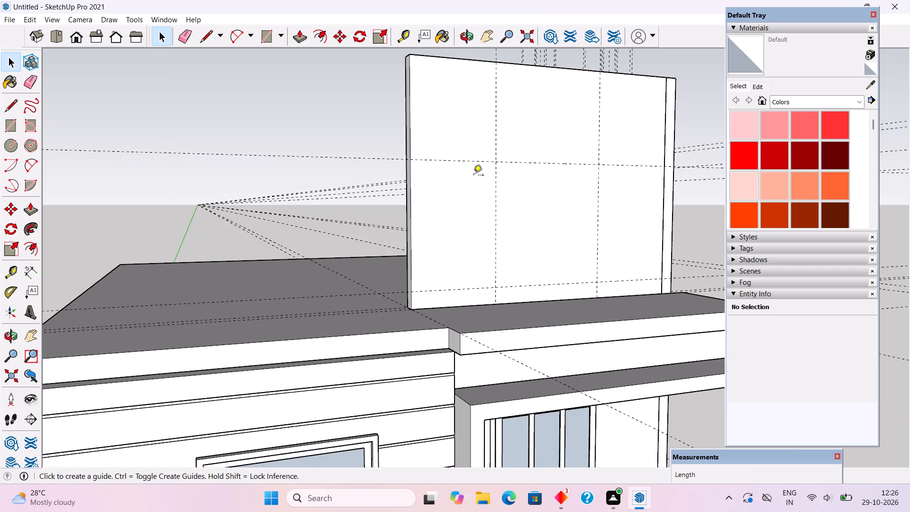
pyautogui.click(476, 163)
pyautogui.write('4"')
pyautogui.press('Return')
pyautogui.press('space')
# Open the upper front wall for editing and draw a 7' 4" by 7' window rectangle between the guide intersections.
pyautogui.scroll(3, 554, 201)
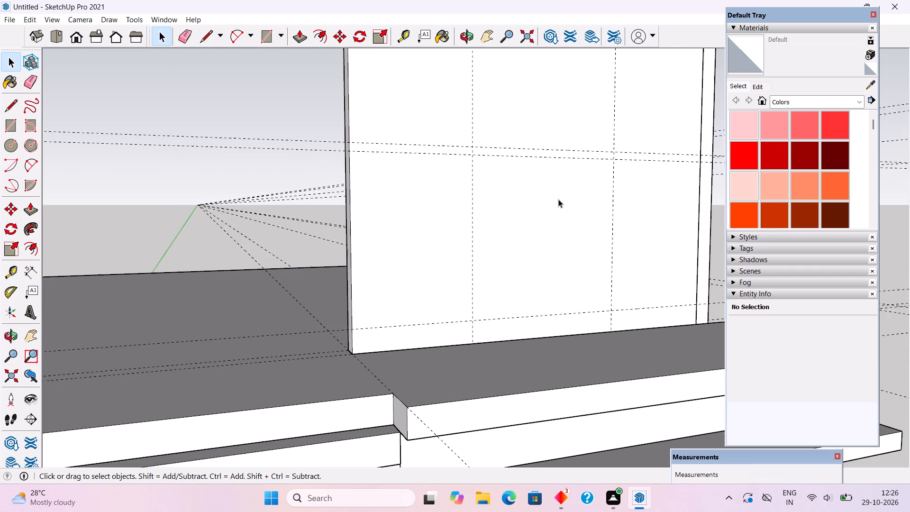
pyautogui.tripleClick(557, 199)
pyautogui.moveTo(689, 223); pyautogui.dragTo(672, 261, button='middle')
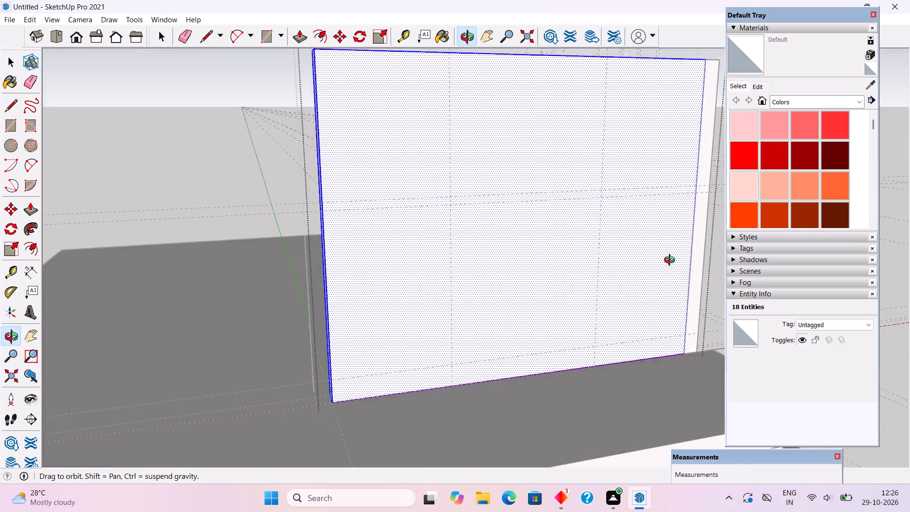
pyautogui.moveTo(672, 261); pyautogui.dragTo(651, 255, button='middle')
pyautogui.press('r')
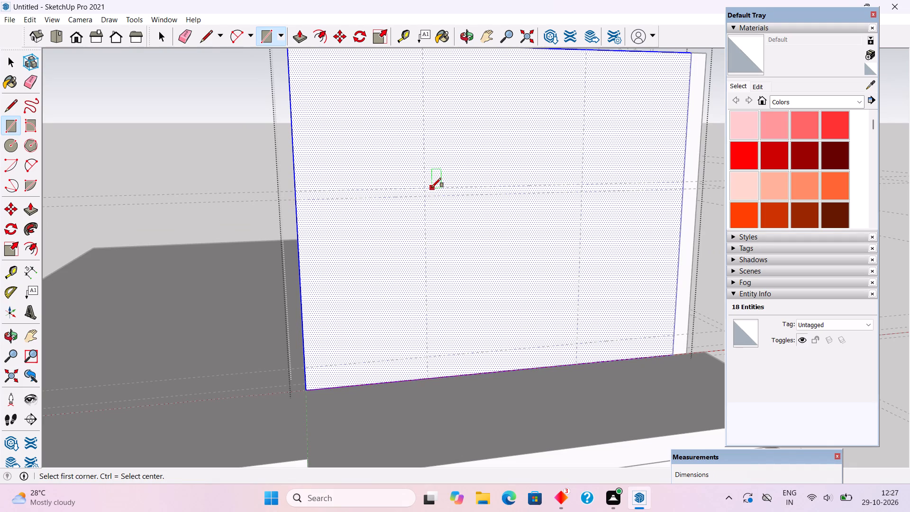
pyautogui.click(423, 187)
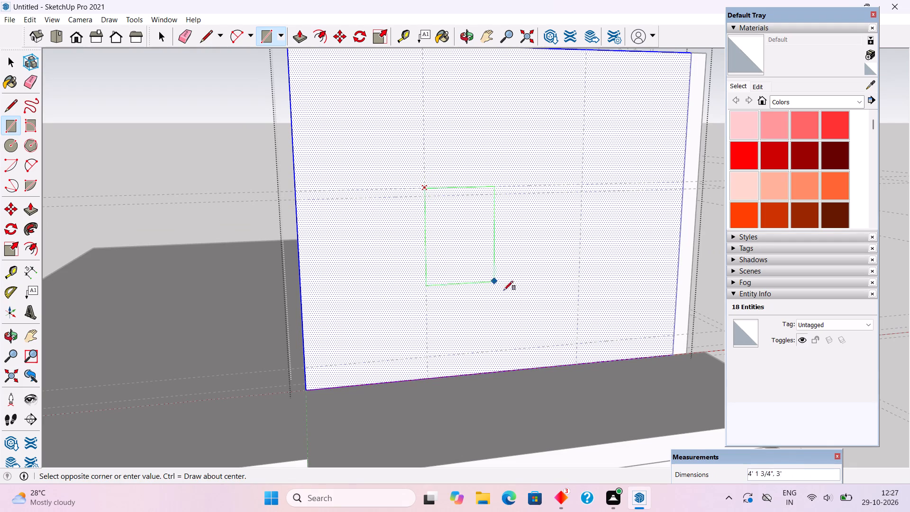
pyautogui.click(575, 344)
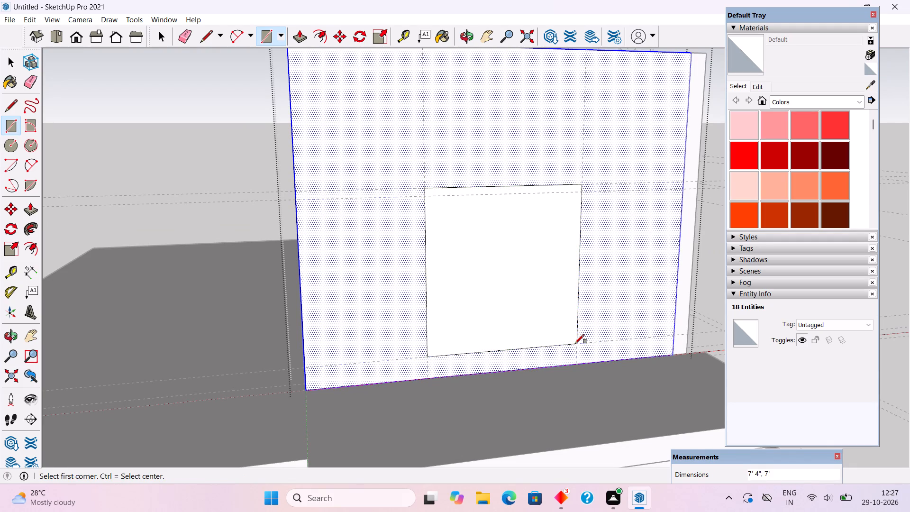
# Push the window rectangle 9" through the upper front wall to cut the opening.
pyautogui.press('p')
pyautogui.moveTo(556, 324); pyautogui.dragTo(531, 276)
# Draw an 8' by 5' 2" door rectangle from the upper front wall's side edge to the window opening, down to the base edge.
pyautogui.scroll(-5, 525, 271)
pyautogui.scroll(-3, 541, 317)
pyautogui.moveTo(549, 302); pyautogui.dragTo(536, 234, button='middle')
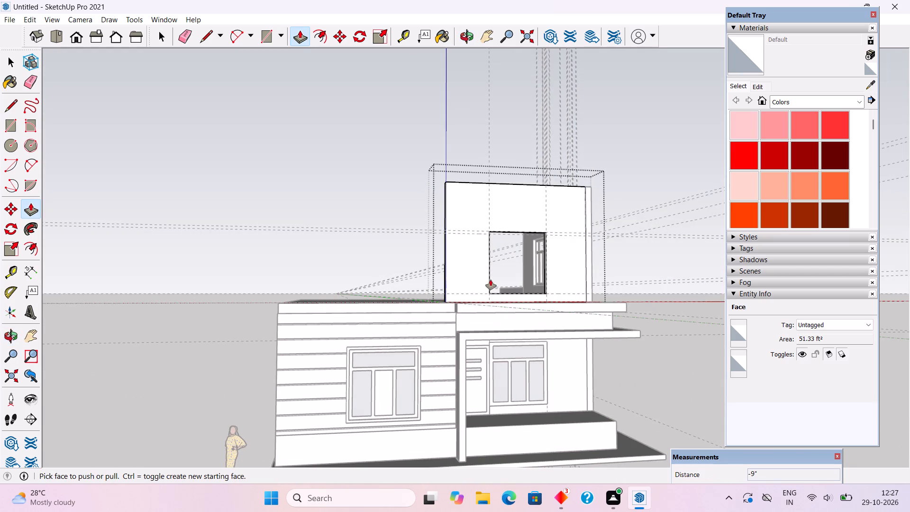
pyautogui.press('r')
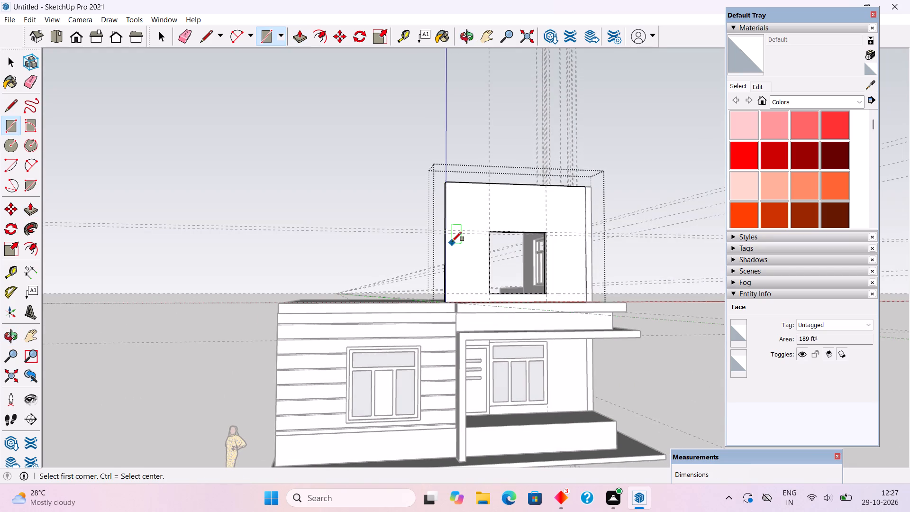
pyautogui.scroll(7, 452, 225)
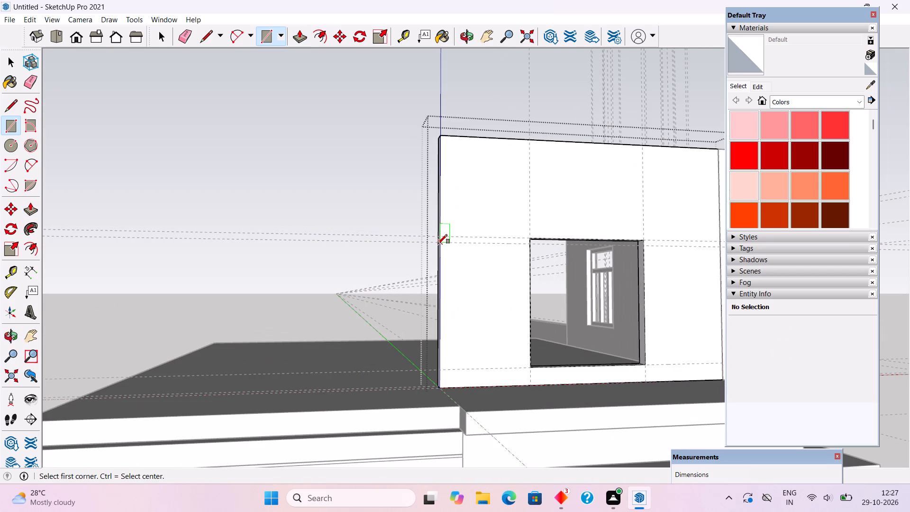
pyautogui.click(438, 244)
pyautogui.click(530, 386)
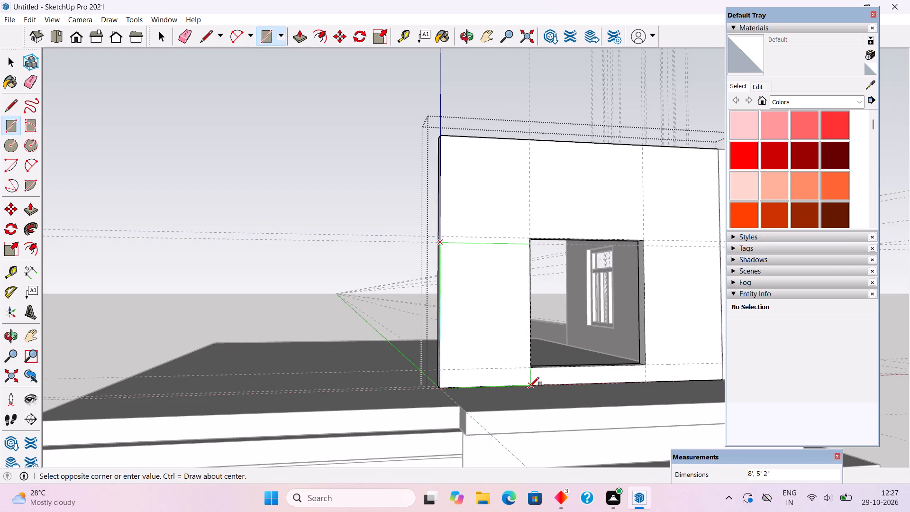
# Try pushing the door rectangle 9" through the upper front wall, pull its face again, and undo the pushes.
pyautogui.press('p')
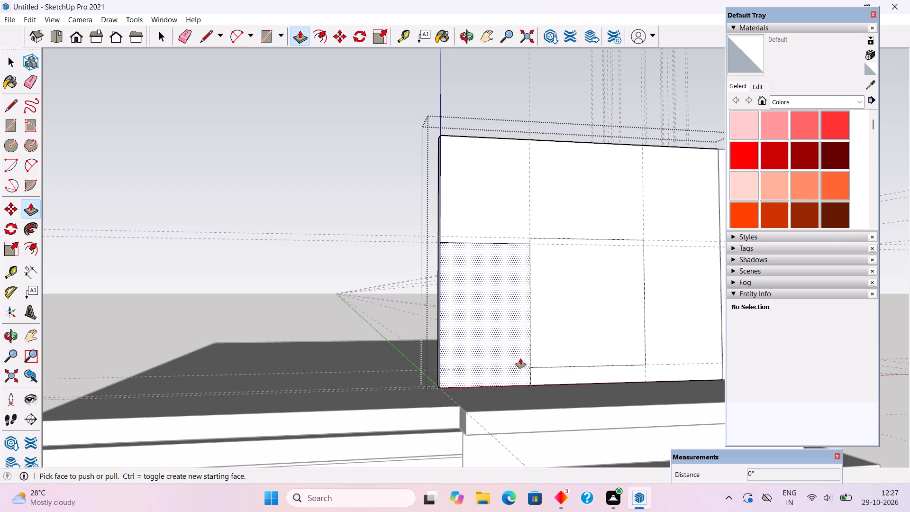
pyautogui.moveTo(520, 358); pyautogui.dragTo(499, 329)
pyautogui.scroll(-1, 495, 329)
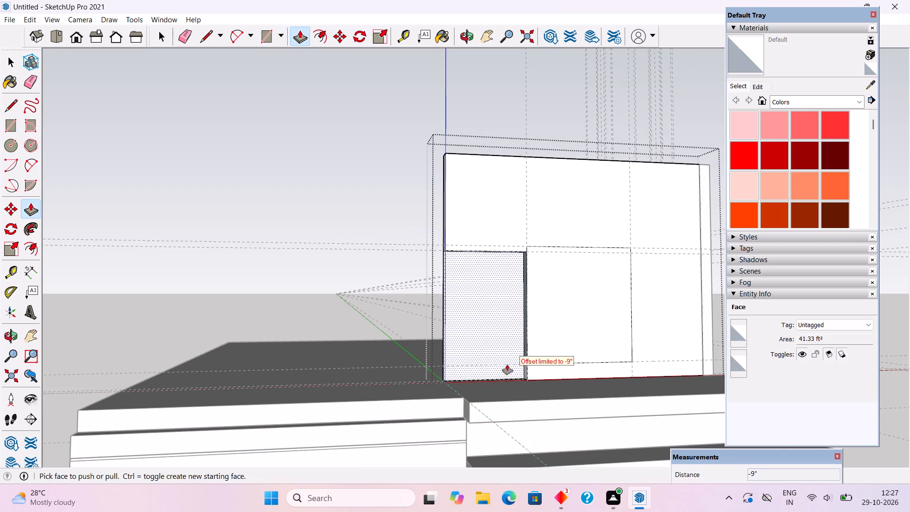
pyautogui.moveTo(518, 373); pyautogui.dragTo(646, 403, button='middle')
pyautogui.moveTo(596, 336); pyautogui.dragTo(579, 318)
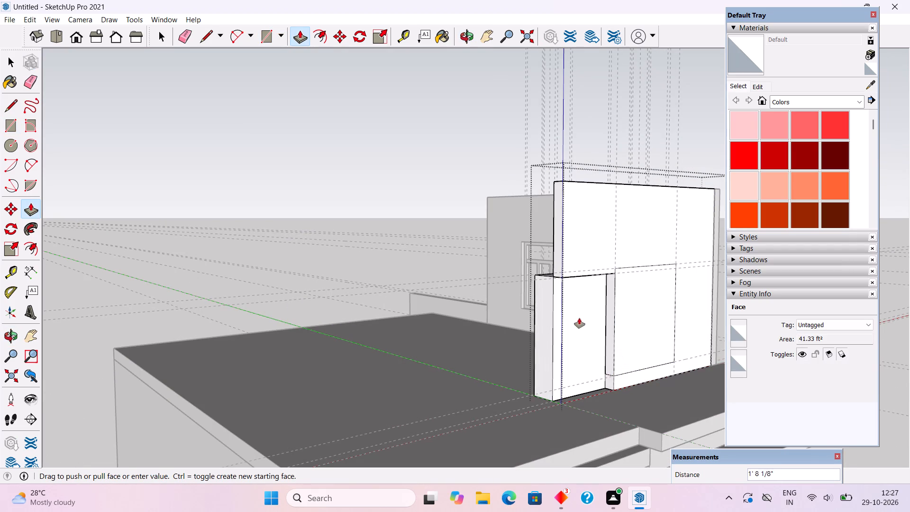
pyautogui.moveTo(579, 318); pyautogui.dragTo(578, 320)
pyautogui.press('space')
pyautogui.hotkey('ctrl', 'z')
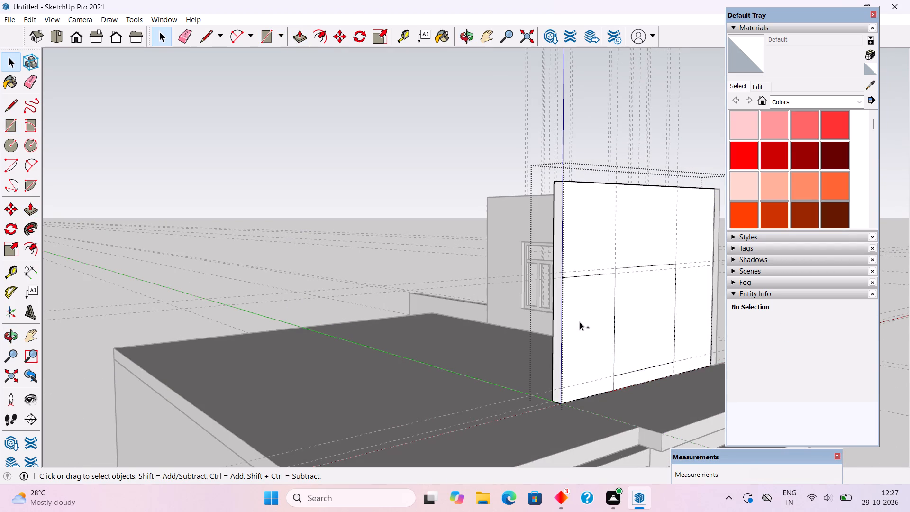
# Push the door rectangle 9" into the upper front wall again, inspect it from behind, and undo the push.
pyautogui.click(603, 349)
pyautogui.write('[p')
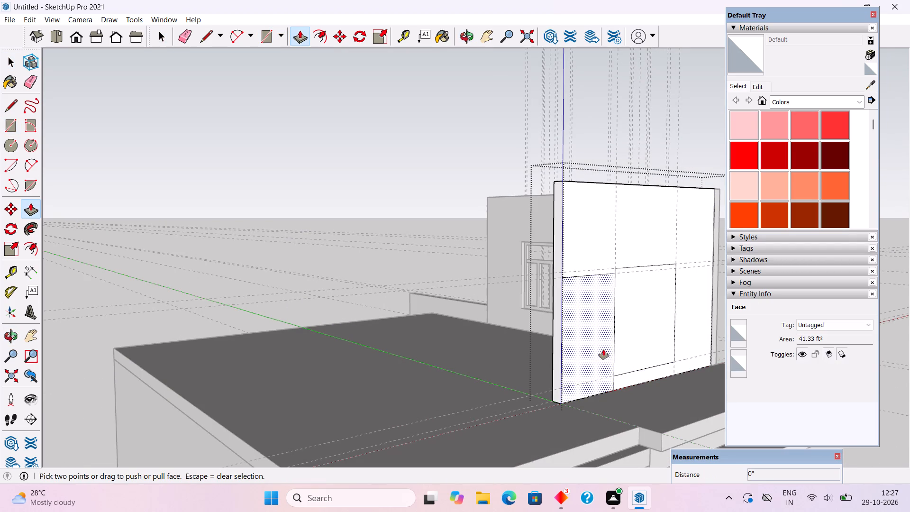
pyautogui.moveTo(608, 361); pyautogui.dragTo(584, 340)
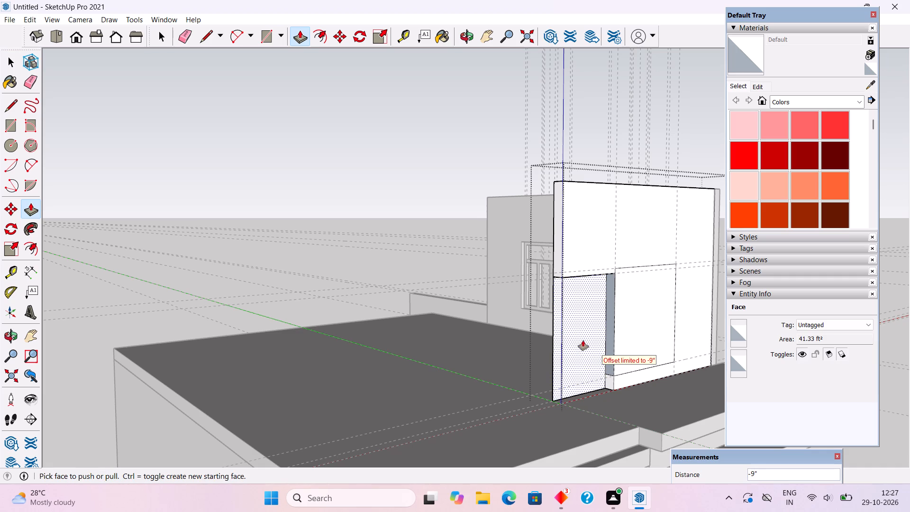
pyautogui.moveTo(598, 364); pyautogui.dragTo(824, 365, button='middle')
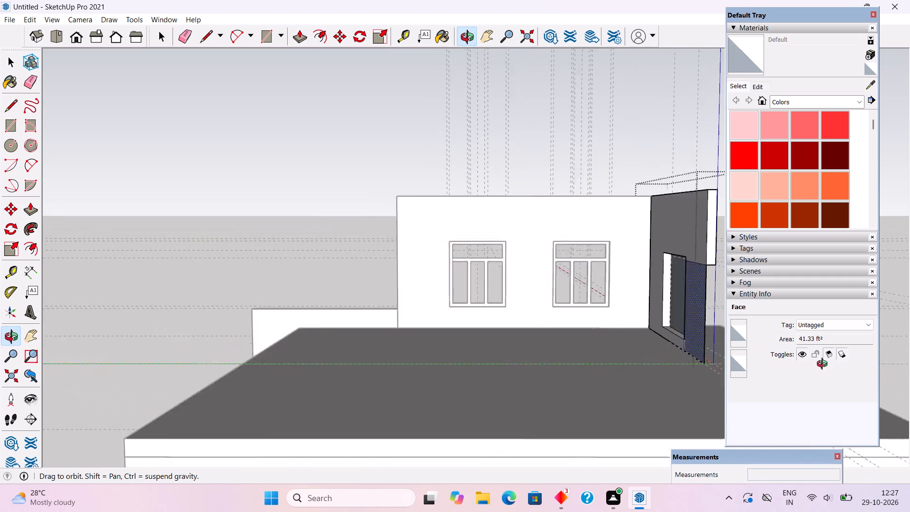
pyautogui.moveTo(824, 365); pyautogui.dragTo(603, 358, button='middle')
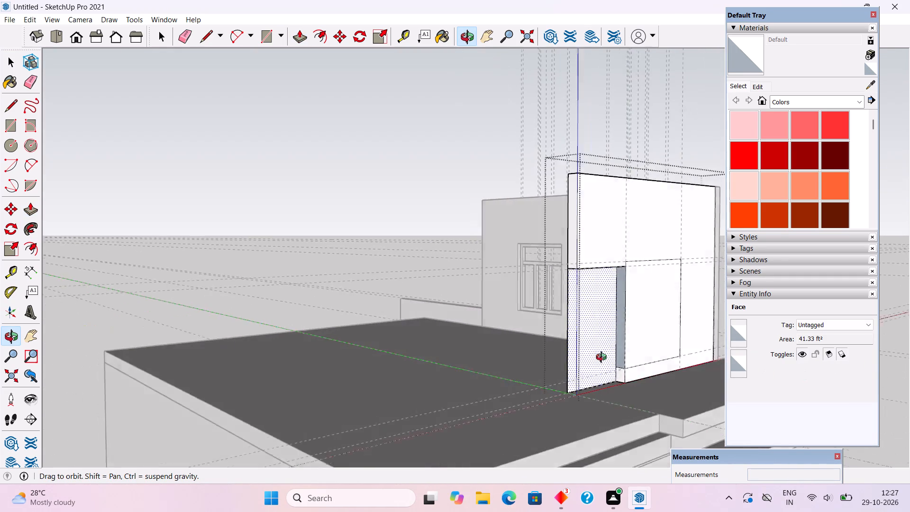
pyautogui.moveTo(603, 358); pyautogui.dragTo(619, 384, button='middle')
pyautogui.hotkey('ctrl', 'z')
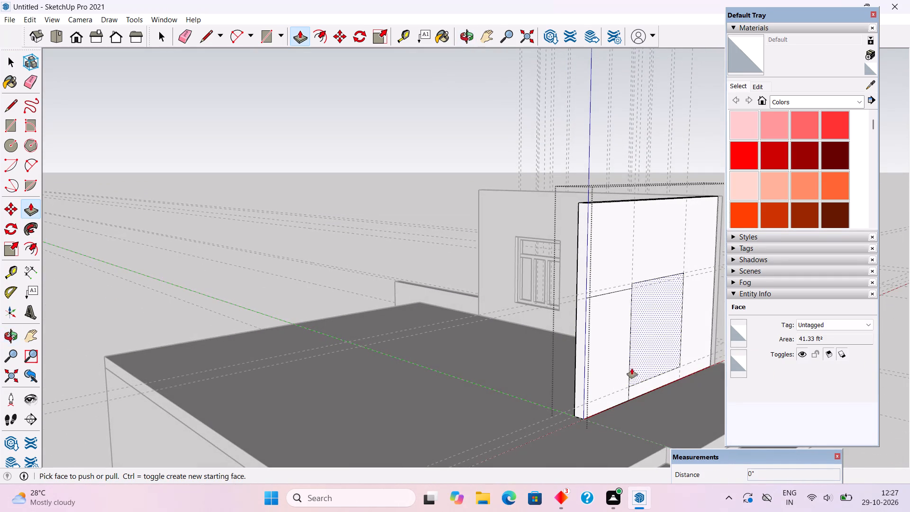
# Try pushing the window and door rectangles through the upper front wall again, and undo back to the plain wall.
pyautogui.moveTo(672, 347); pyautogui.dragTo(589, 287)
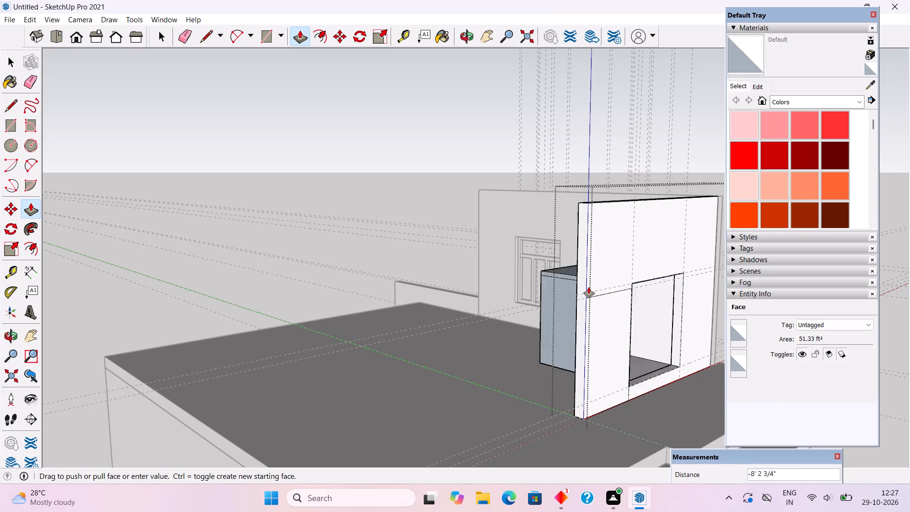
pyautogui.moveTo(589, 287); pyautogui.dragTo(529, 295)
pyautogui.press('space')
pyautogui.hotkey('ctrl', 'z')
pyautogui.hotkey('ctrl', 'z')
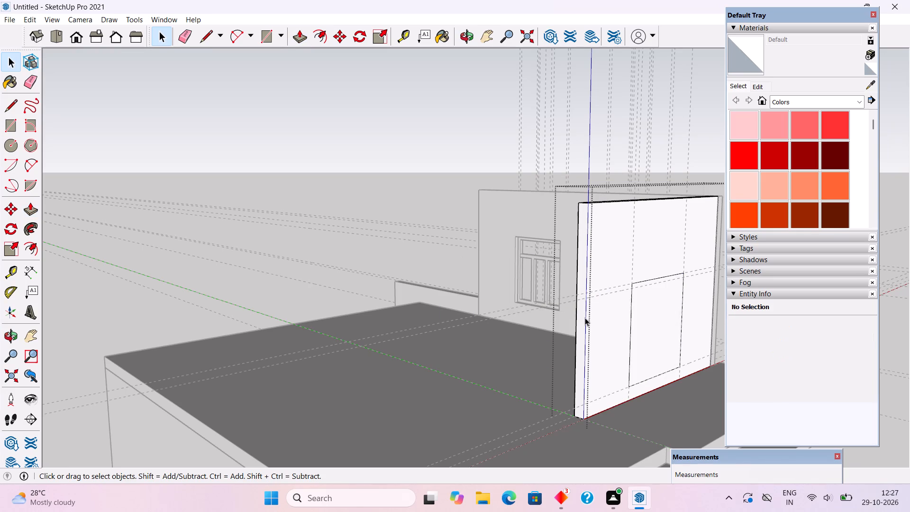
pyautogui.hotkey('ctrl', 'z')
# Redraw the 7' 4" by 7' window rectangle on the upper front wall between the guide intersections.
pyautogui.scroll(-4, 565, 314)
pyautogui.scroll(-3, 437, 301)
pyautogui.scroll(5, 637, 326)
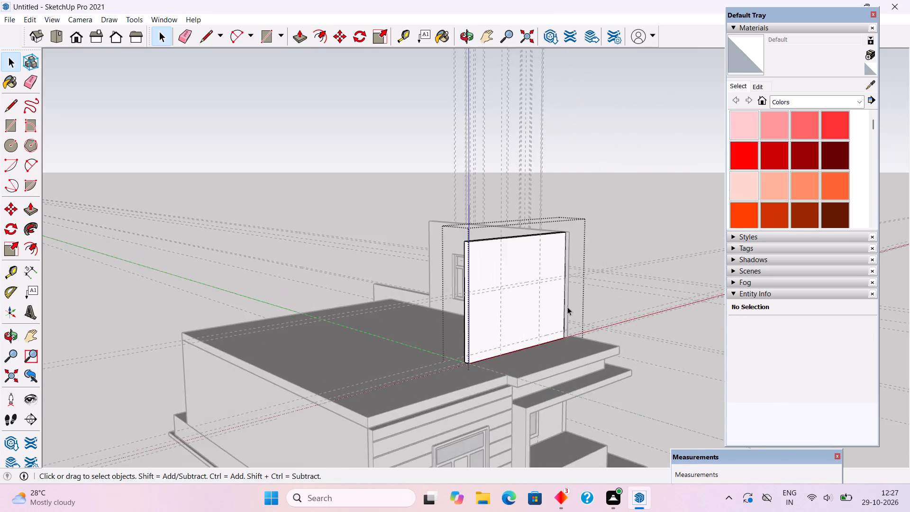
pyautogui.scroll(9, 567, 307)
pyautogui.moveTo(454, 314); pyautogui.dragTo(428, 287, button='middle')
pyautogui.scroll(1, 428, 286)
pyautogui.click(412, 292)
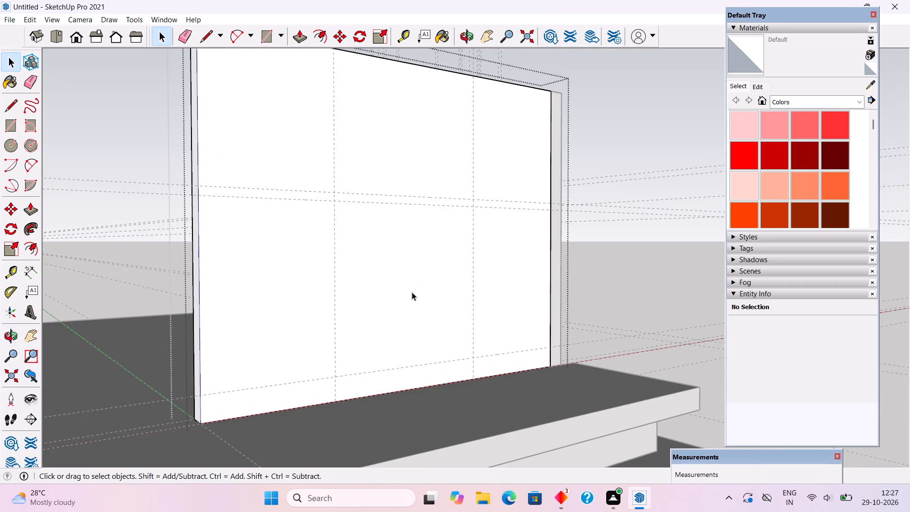
pyautogui.press('r')
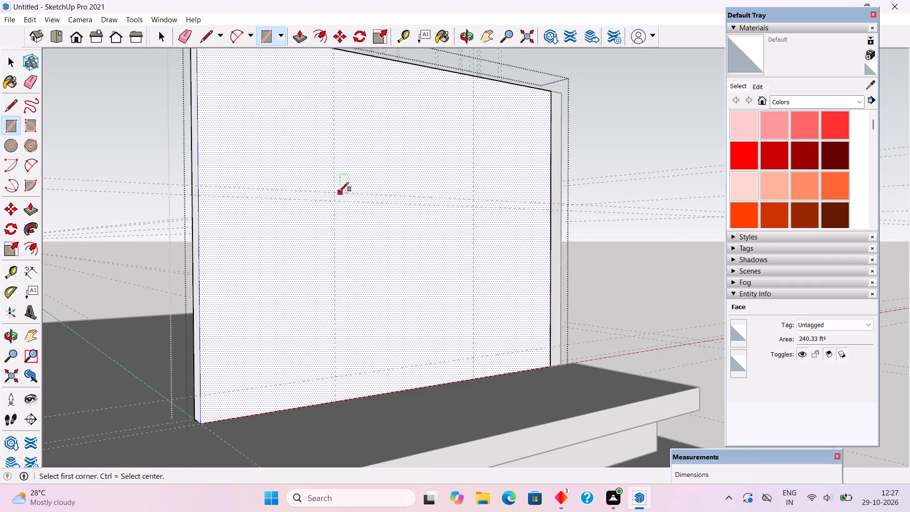
pyautogui.click(334, 192)
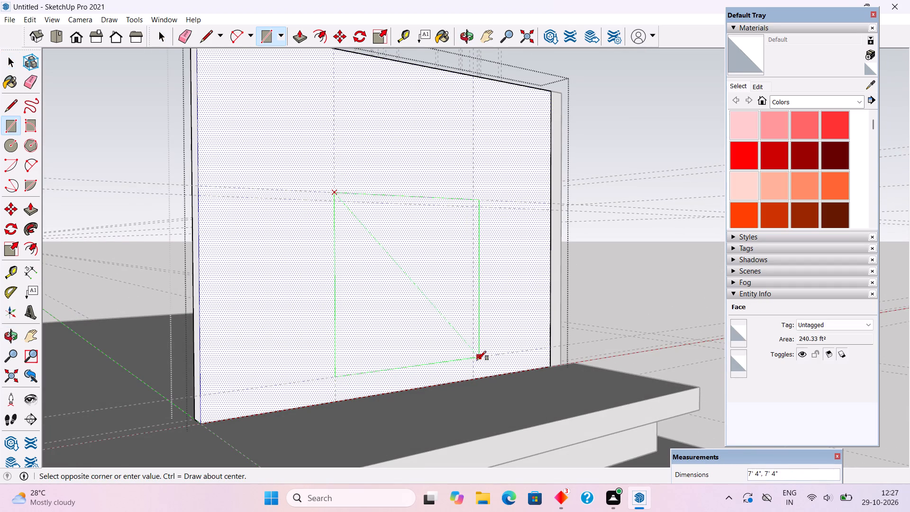
pyautogui.click(474, 360)
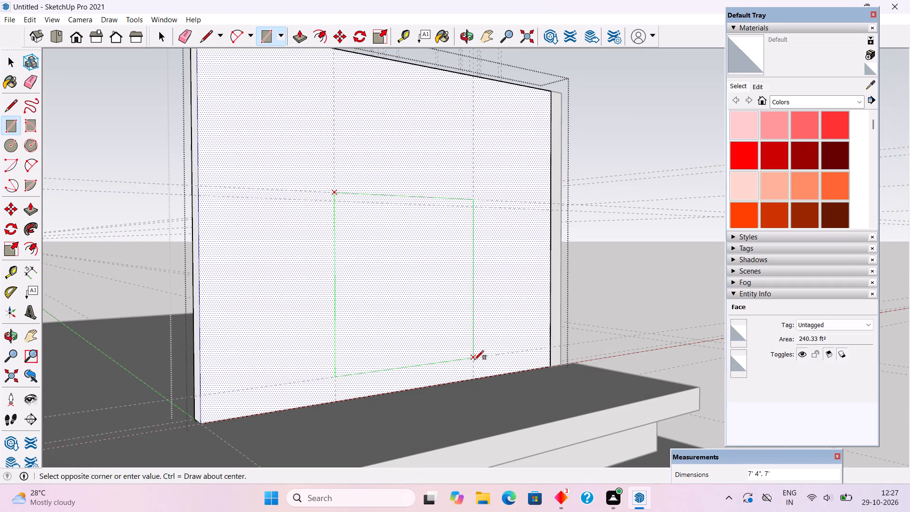
# Redraw the 8' high door rectangle from the wall's side edge to the window rectangle's side, down to the base edge.
pyautogui.click(201, 194)
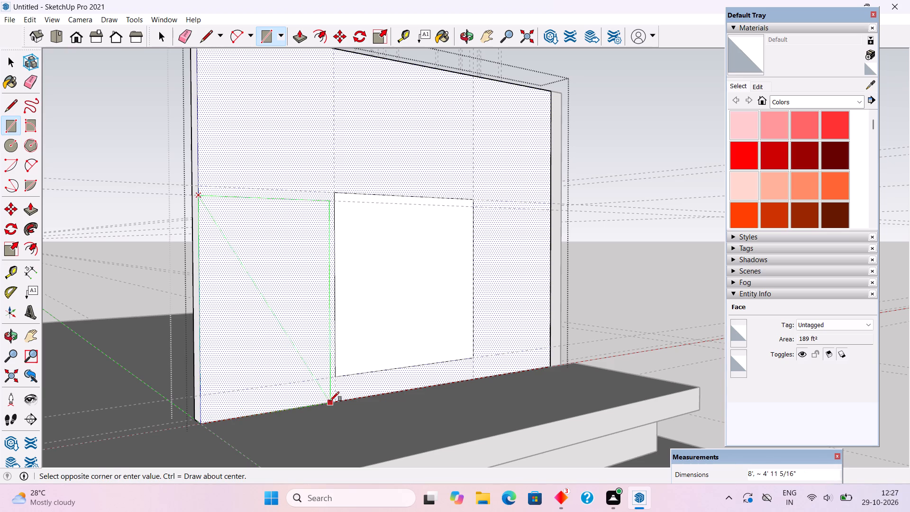
pyautogui.click(335, 401)
# Push the door and window rectangles 9" through the upper front wall to cut the combined opening, and leave the wall group.
pyautogui.press('p')
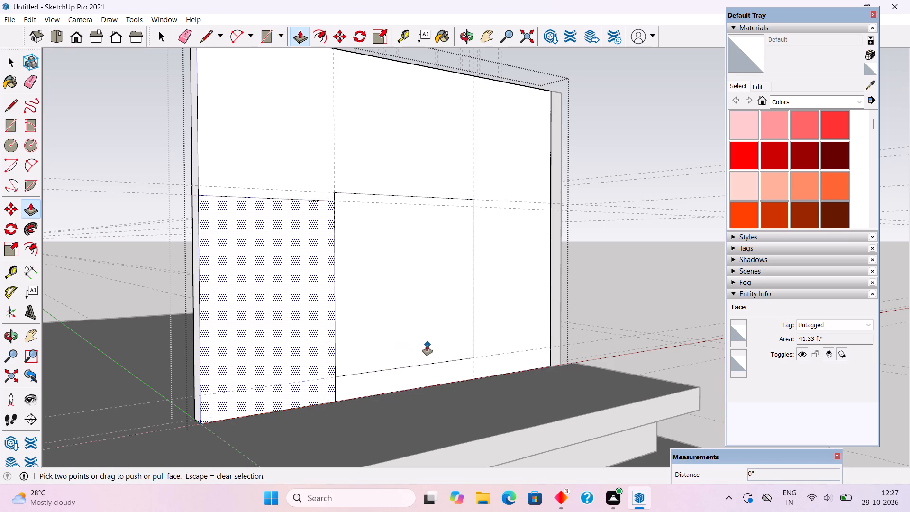
pyautogui.moveTo(300, 349); pyautogui.dragTo(273, 311)
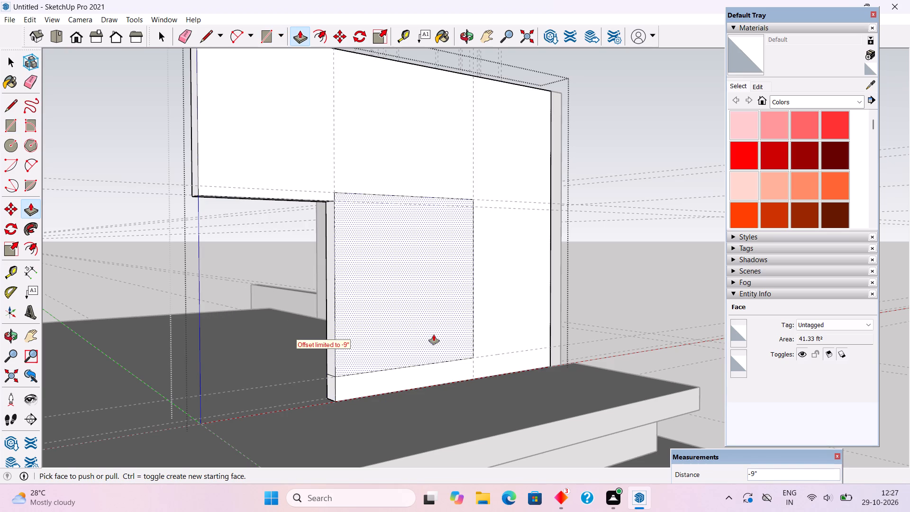
pyautogui.moveTo(434, 335); pyautogui.dragTo(393, 302)
pyautogui.press('space')
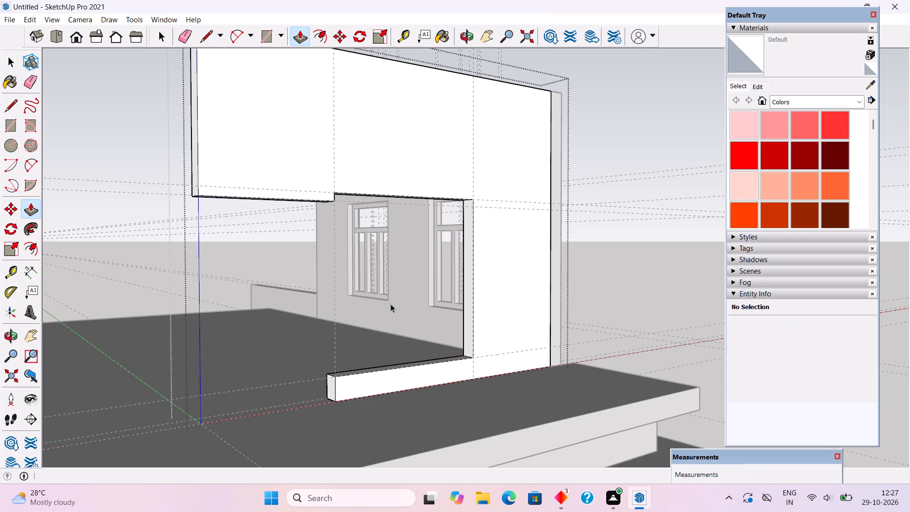
pyautogui.scroll(-5, 391, 304)
pyautogui.click(552, 305)
pyautogui.scroll(3, 358, 315)
pyautogui.scroll(-8, 446, 328)
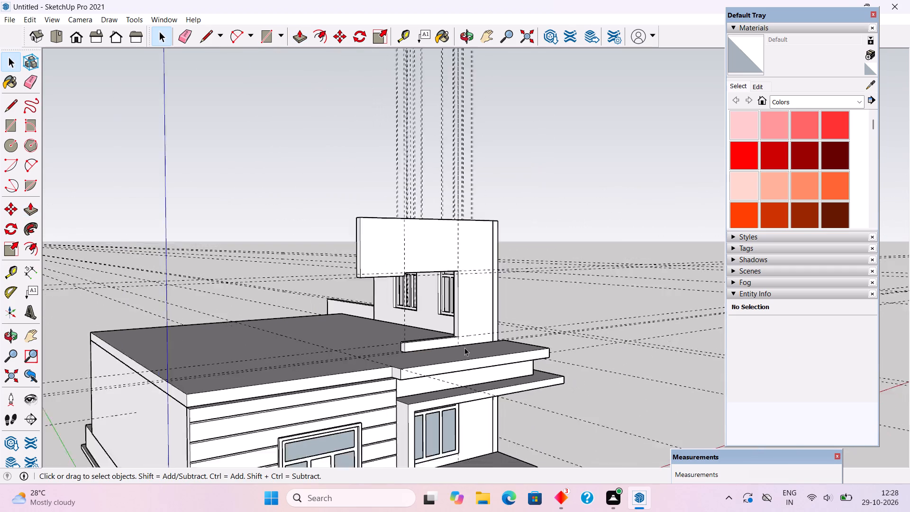
# Draw a 7' 4" by 7' rectangle filling the upper front wall's window opening, outside the wall group.
pyautogui.scroll(-1, 464, 347)
pyautogui.moveTo(477, 363); pyautogui.dragTo(313, 396, button='middle')
pyautogui.scroll(8, 443, 329)
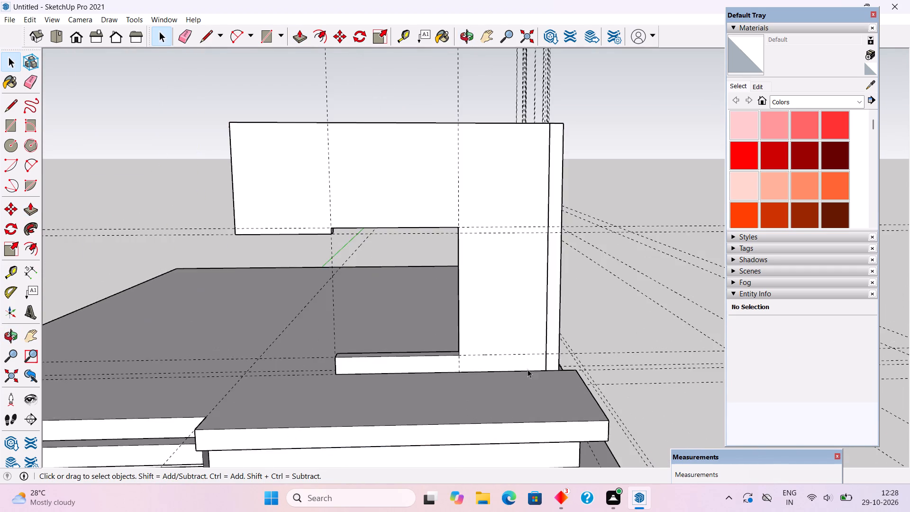
pyautogui.moveTo(525, 333); pyautogui.dragTo(524, 309, button='middle')
pyautogui.scroll(2, 255, 171)
pyautogui.moveTo(580, 408); pyautogui.dragTo(604, 400, button='middle')
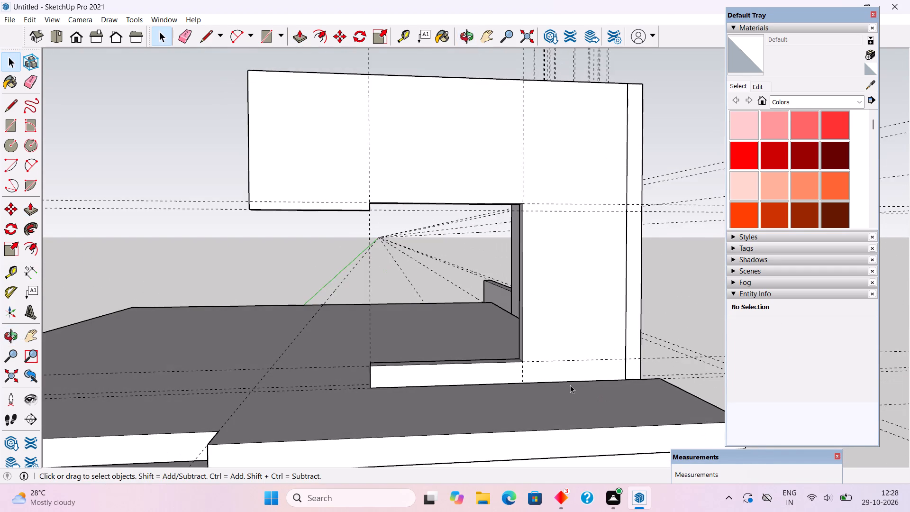
pyautogui.scroll(2, 570, 385)
pyautogui.press('r')
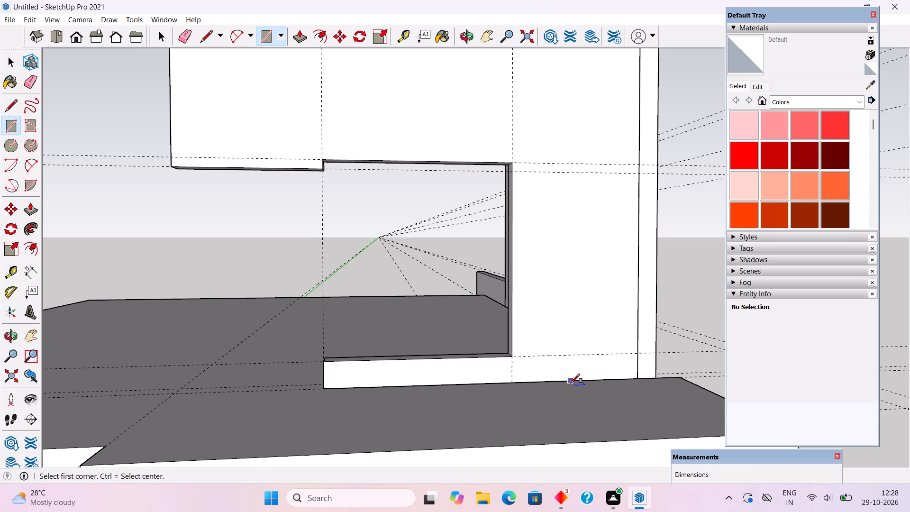
pyautogui.click(326, 161)
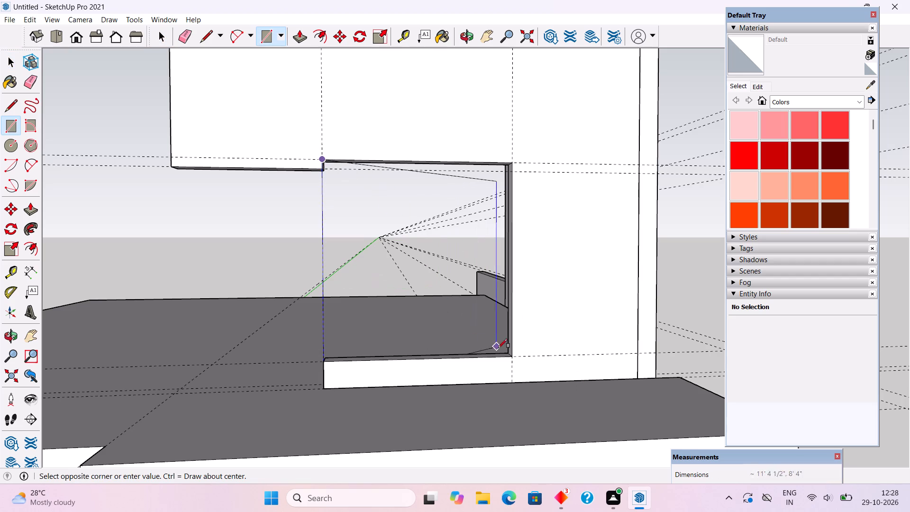
pyautogui.click(512, 355)
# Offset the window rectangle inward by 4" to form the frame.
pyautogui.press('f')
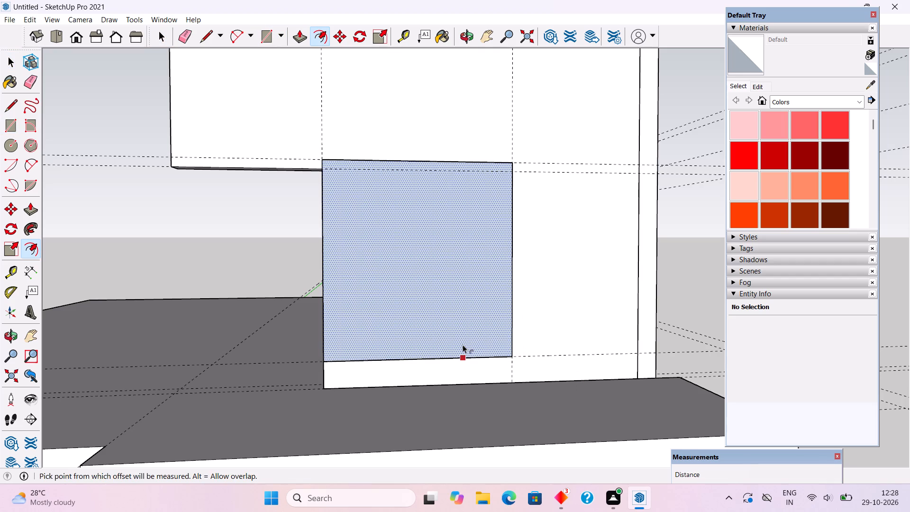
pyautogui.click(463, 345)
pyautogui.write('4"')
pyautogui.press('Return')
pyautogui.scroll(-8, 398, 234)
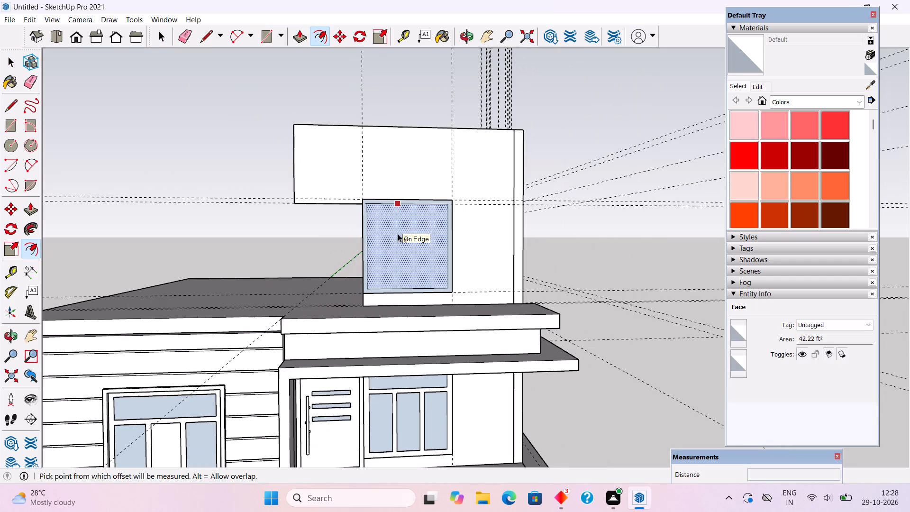
# Measure the frame width of the ground-floor porch window.
pyautogui.press('t')
pyautogui.scroll(6, 412, 479)
pyautogui.scroll(2, 369, 432)
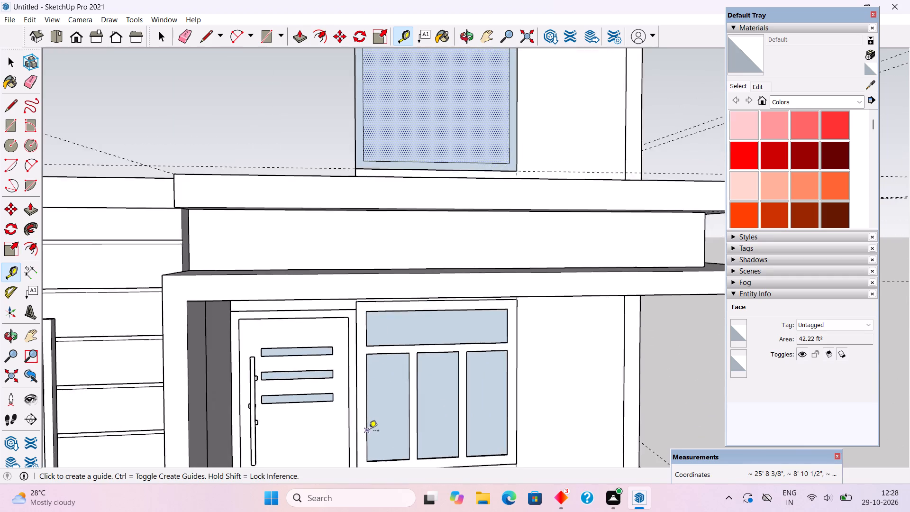
pyautogui.scroll(7, 369, 431)
pyautogui.click(348, 353)
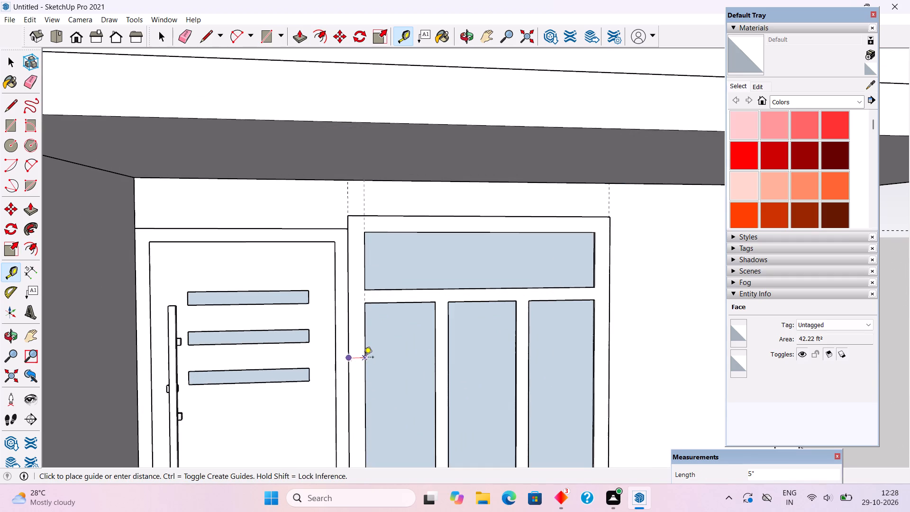
pyautogui.press('space')
# Undo the 4" offset and offset the upper window rectangle inward by 5" instead.
pyautogui.scroll(-6, 361, 363)
pyautogui.scroll(-6, 422, 411)
pyautogui.scroll(-4, 416, 319)
pyautogui.scroll(5, 415, 251)
pyautogui.hotkey('ctrl', 'z')
pyautogui.scroll(4, 429, 269)
pyautogui.press('f')
pyautogui.click(428, 293)
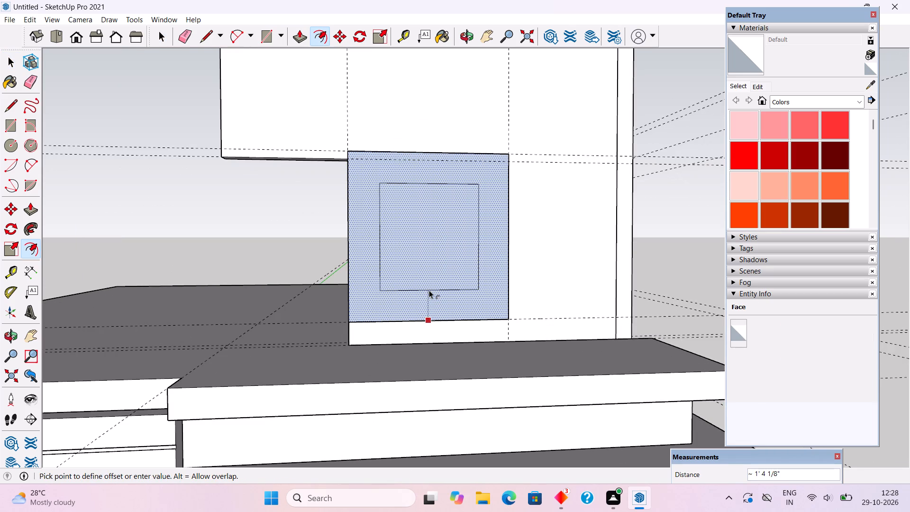
pyautogui.write('5"')
pyautogui.press('Return')
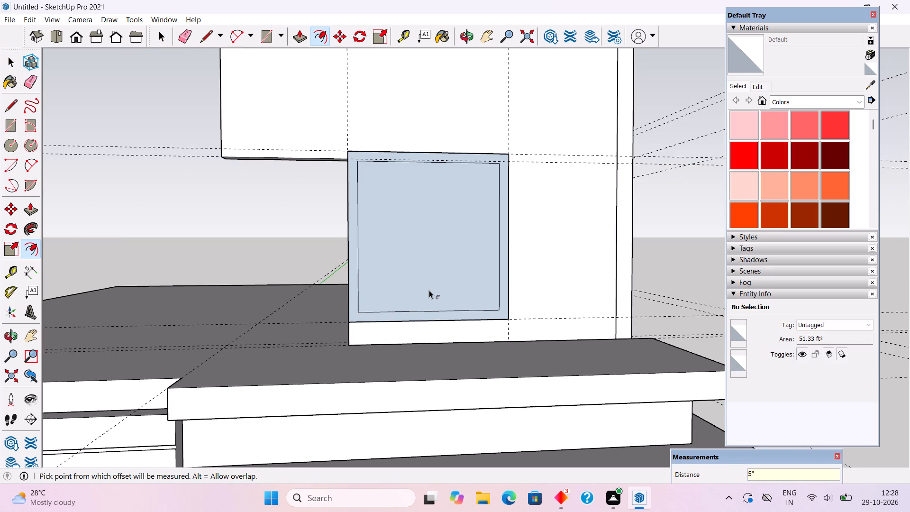
# Measure from the ground-floor porch window's top edge down to the bottom of its upper pane.
pyautogui.press('space')
pyautogui.write('t')
pyautogui.scroll(-9, 446, 302)
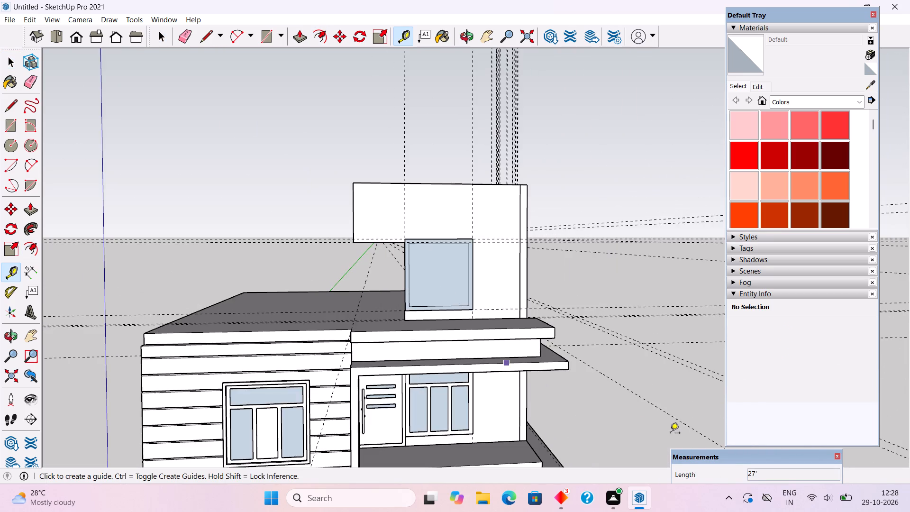
pyautogui.scroll(4, 536, 416)
pyautogui.scroll(10, 483, 380)
pyautogui.moveTo(401, 305); pyautogui.dragTo(529, 258, button='middle')
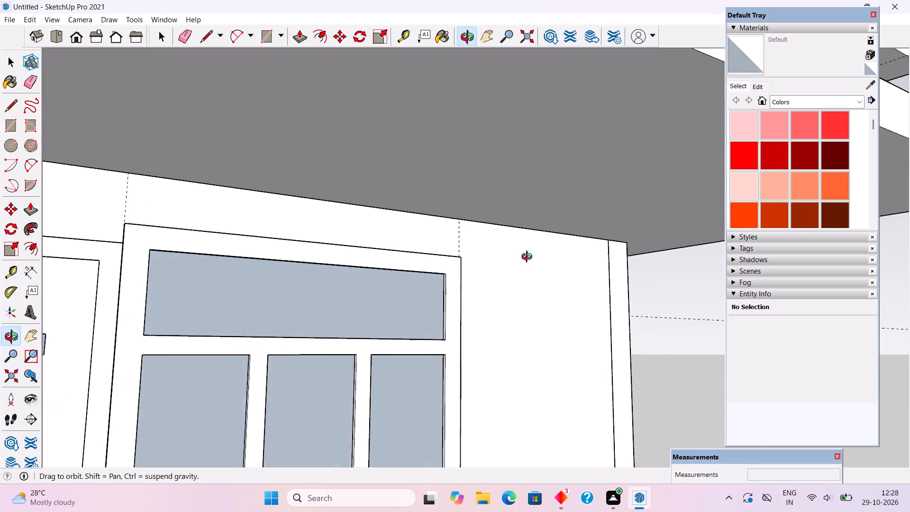
pyautogui.moveTo(529, 258); pyautogui.dragTo(518, 282, button='middle')
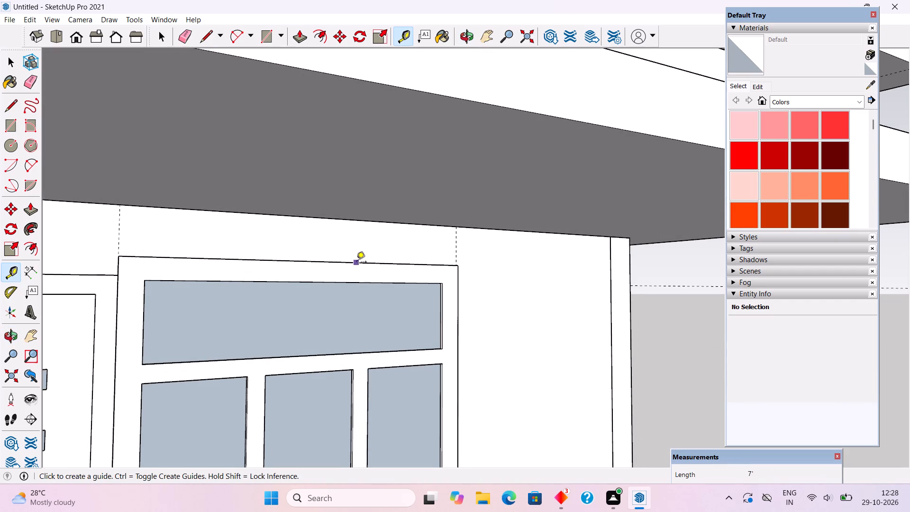
pyautogui.click(356, 263)
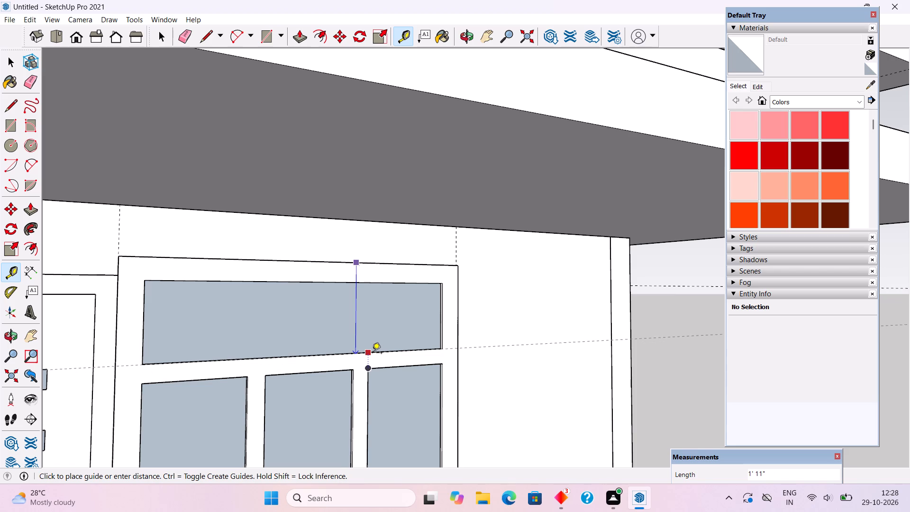
pyautogui.press('space')
# Place horizontal guides on the upper window, one 2' 3" below its outer top edge and another 5" above that guide.
pyautogui.scroll(-4, 376, 355)
pyautogui.scroll(-5, 406, 417)
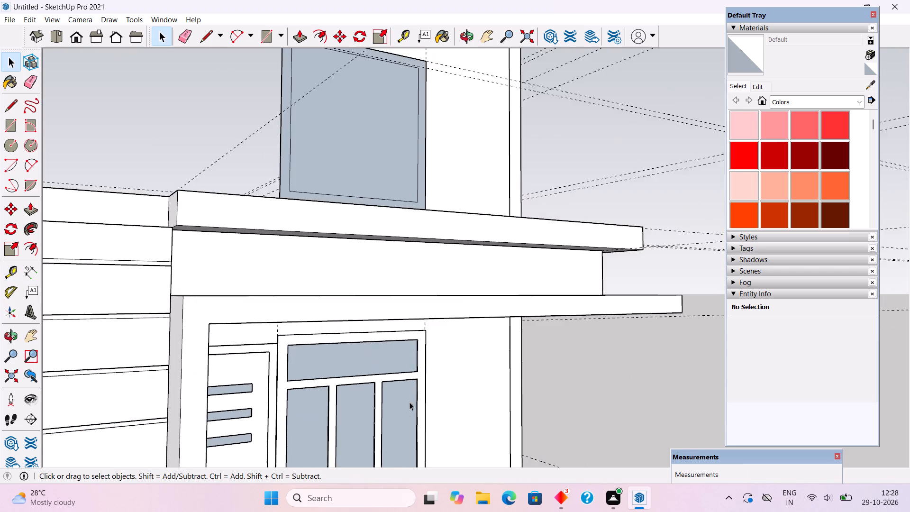
pyautogui.scroll(-6, 409, 402)
pyautogui.scroll(7, 382, 217)
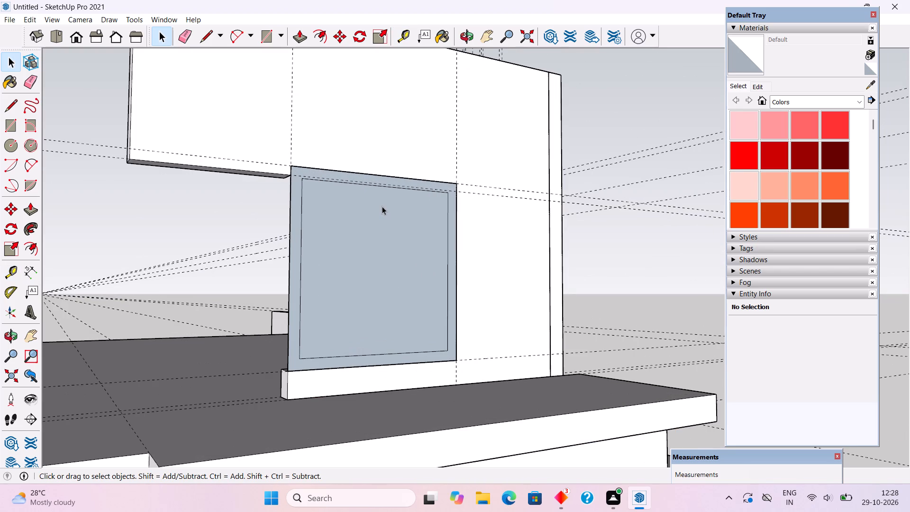
pyautogui.press('t')
pyautogui.click(382, 175)
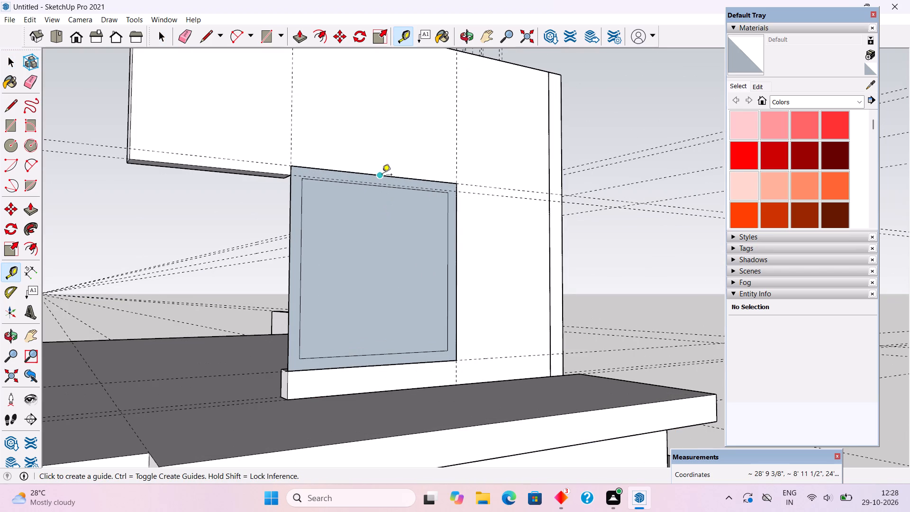
pyautogui.write('2\'3"')
pyautogui.press('Return')
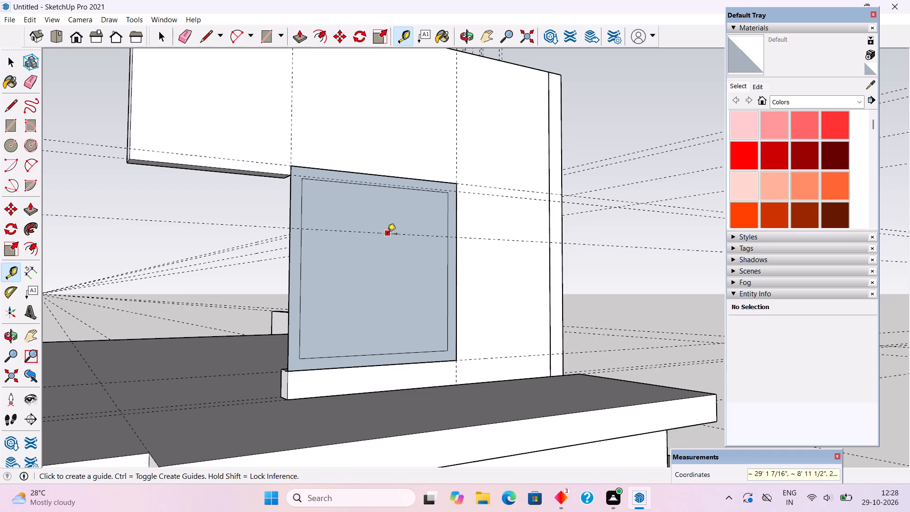
pyautogui.click(387, 235)
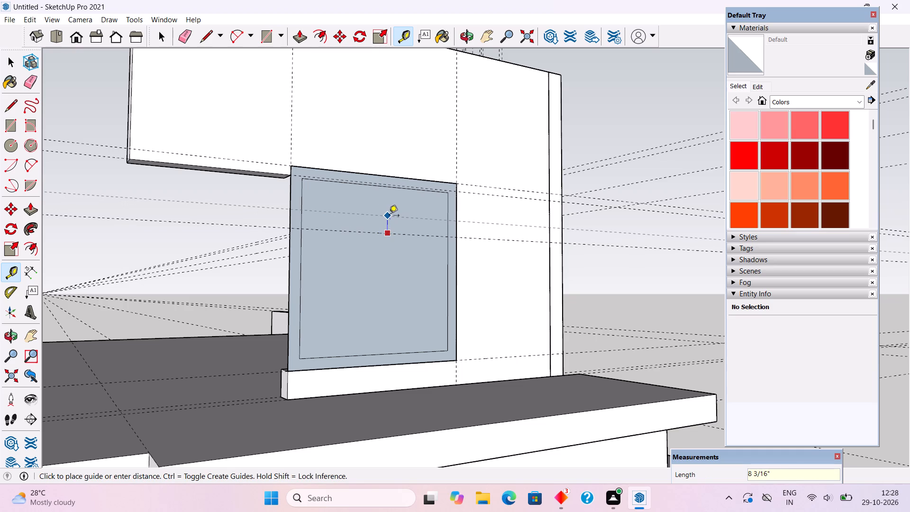
pyautogui.write('5"')
pyautogui.press('Return')
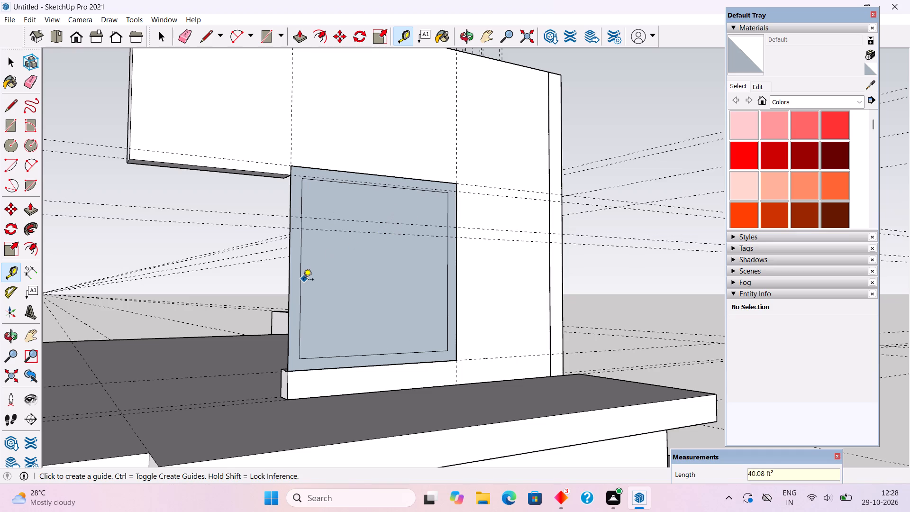
# Place a vertical guide through the centre of the upper window, 3' 1" from the inner rectangle's left edge.
pyautogui.scroll(-7, 328, 212)
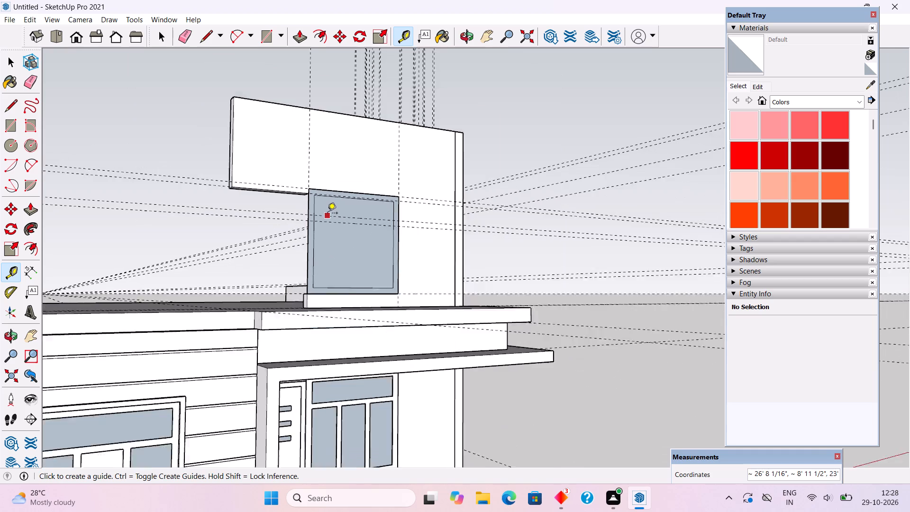
pyautogui.scroll(-3, 328, 214)
pyautogui.moveTo(322, 245); pyautogui.dragTo(222, 259, button='middle')
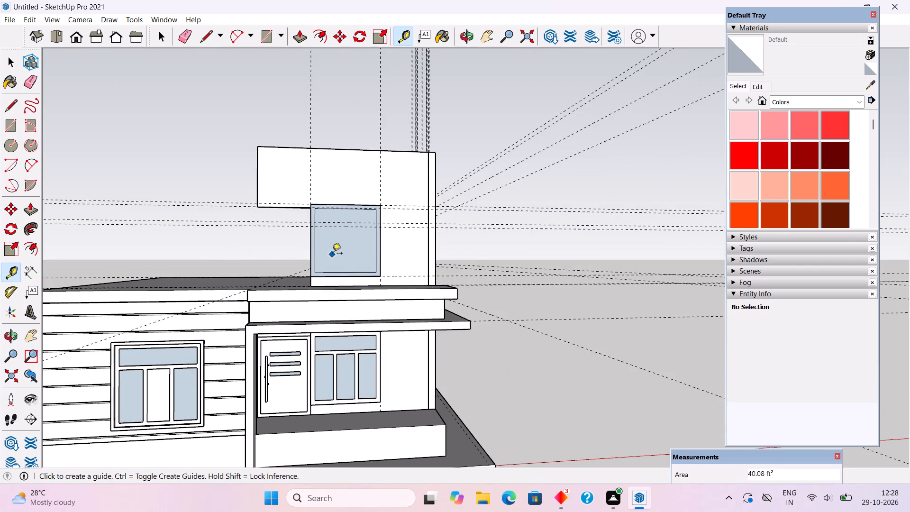
pyautogui.scroll(14, 332, 253)
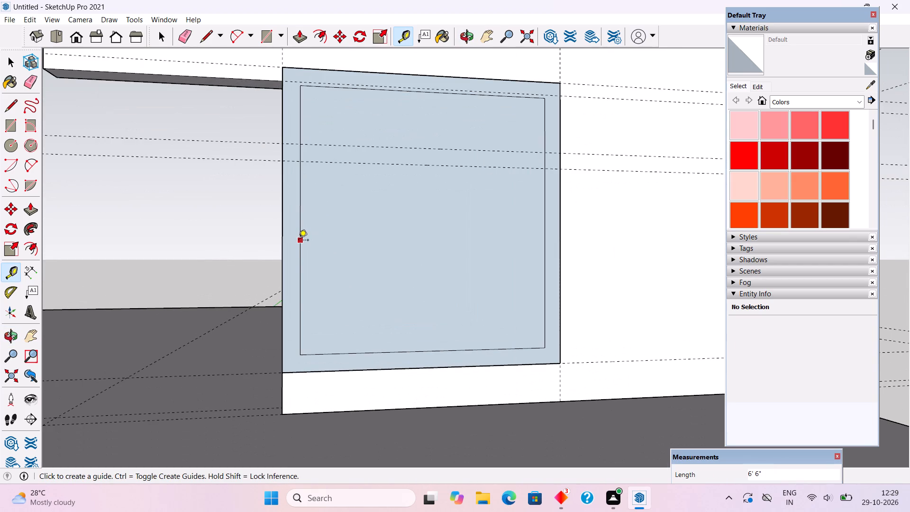
pyautogui.click(299, 241)
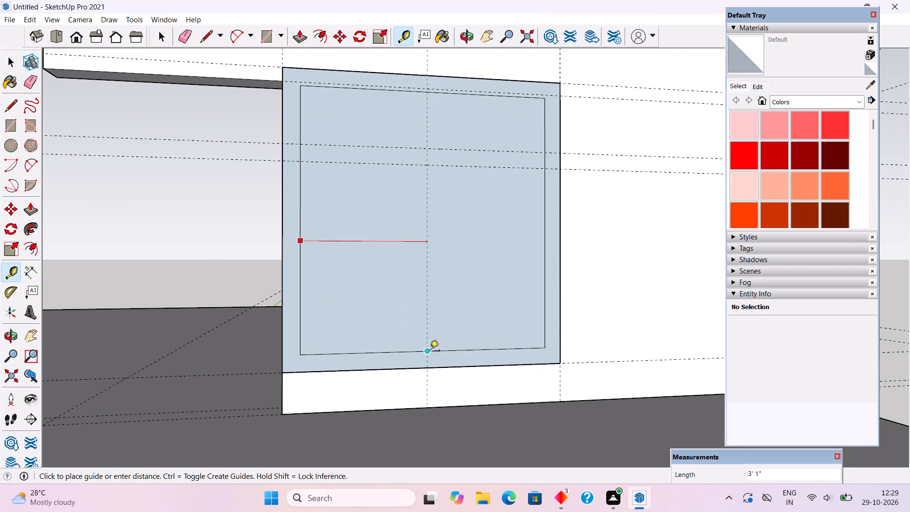
pyautogui.click(427, 351)
# Measure from the right edge of the porch window's left lower pane to the vertical centre guide.
pyautogui.scroll(-5, 378, 271)
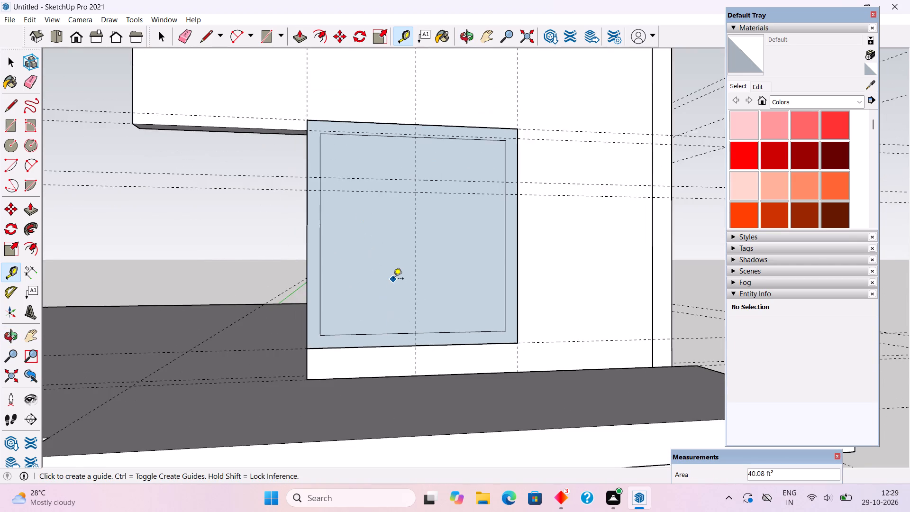
pyautogui.scroll(-12, 393, 279)
pyautogui.scroll(13, 382, 415)
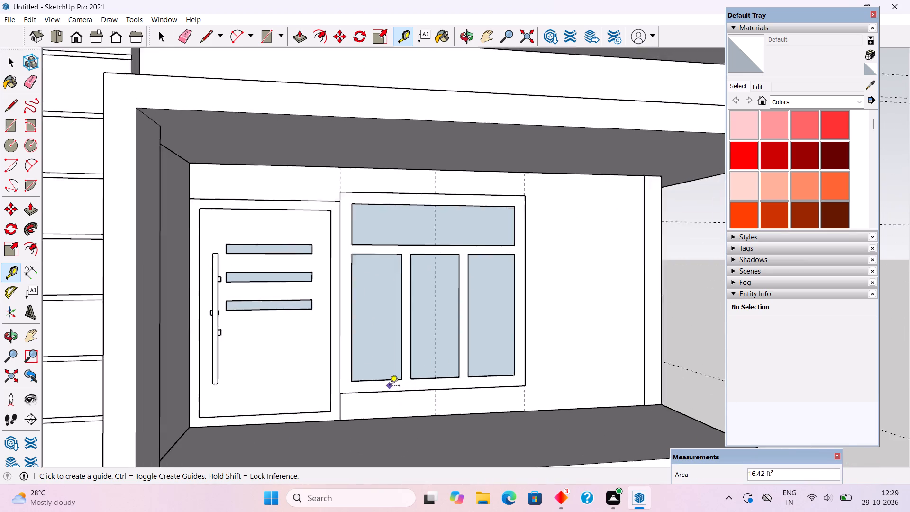
pyautogui.scroll(2, 390, 386)
pyautogui.click(408, 327)
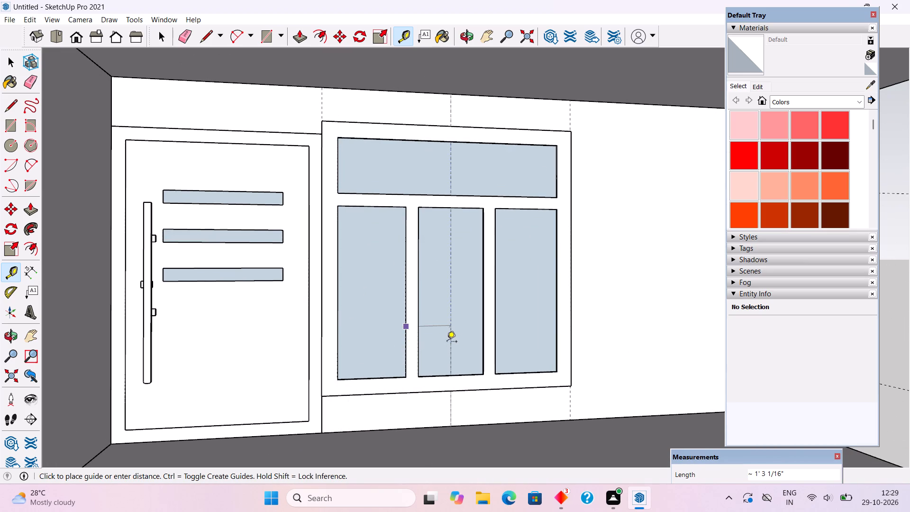
pyautogui.press('space')
# Measure the width of the left lower pane on the ground-floor porch window.
pyautogui.scroll(-14, 468, 431)
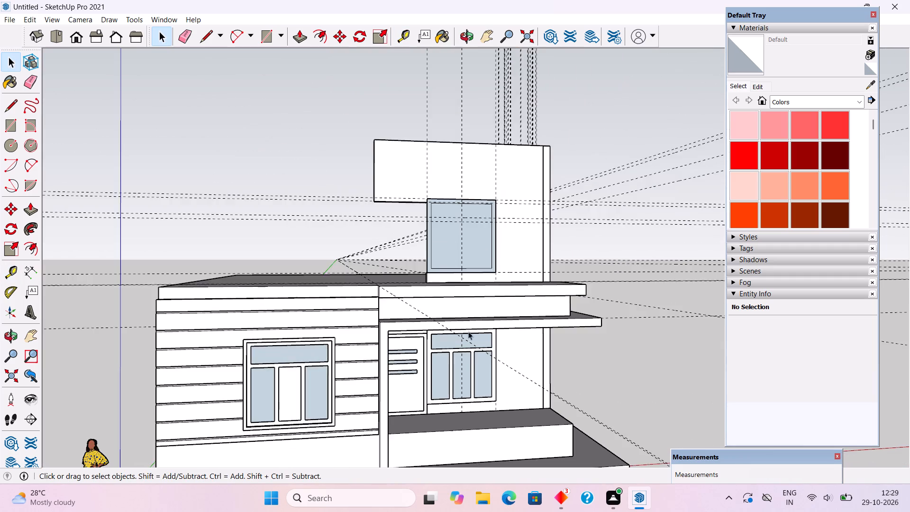
pyautogui.scroll(8, 482, 254)
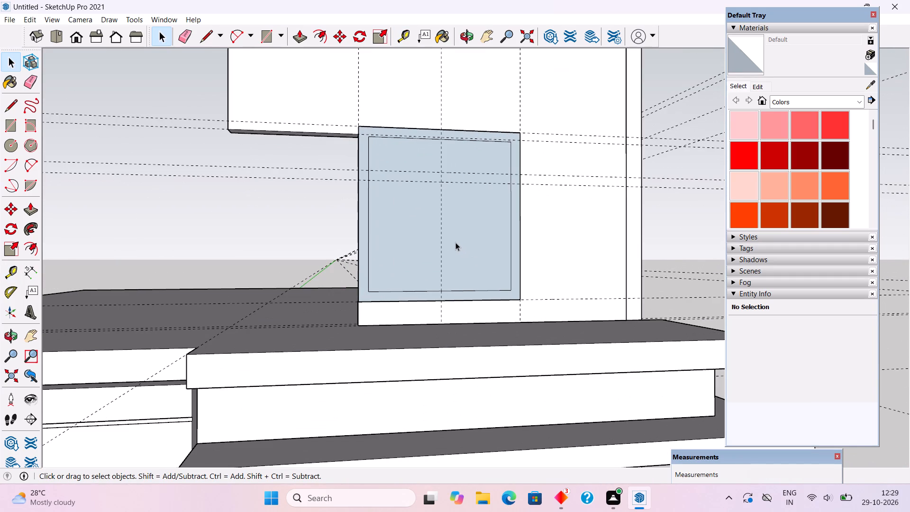
pyautogui.press('t')
pyautogui.scroll(-6, 436, 237)
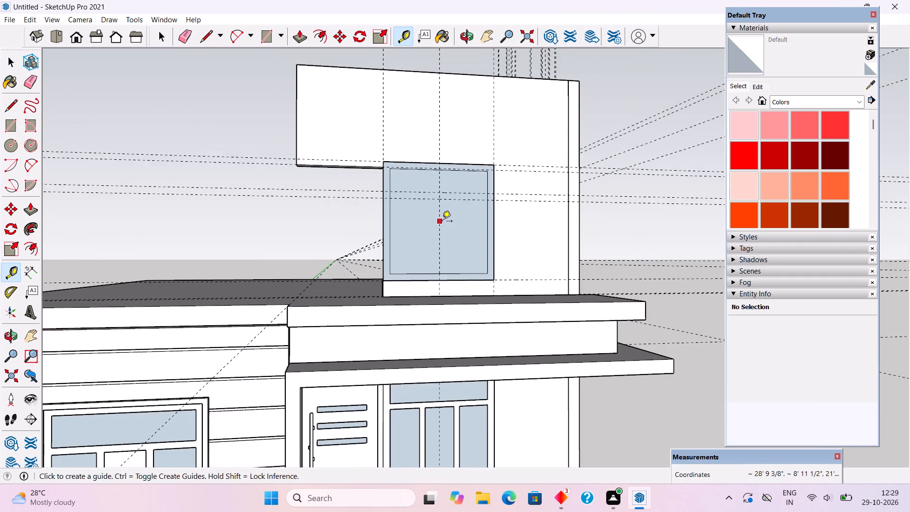
pyautogui.scroll(-1, 442, 222)
pyautogui.scroll(7, 403, 399)
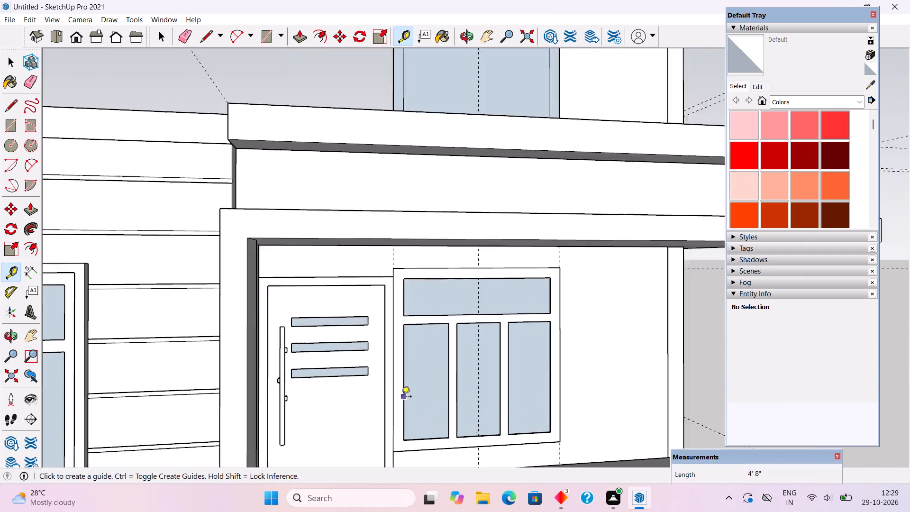
pyautogui.scroll(2, 401, 397)
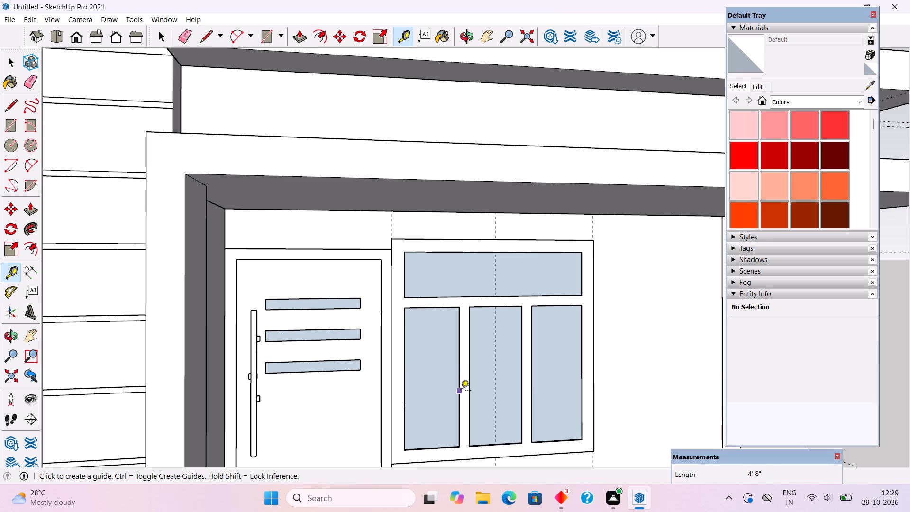
pyautogui.click(461, 391)
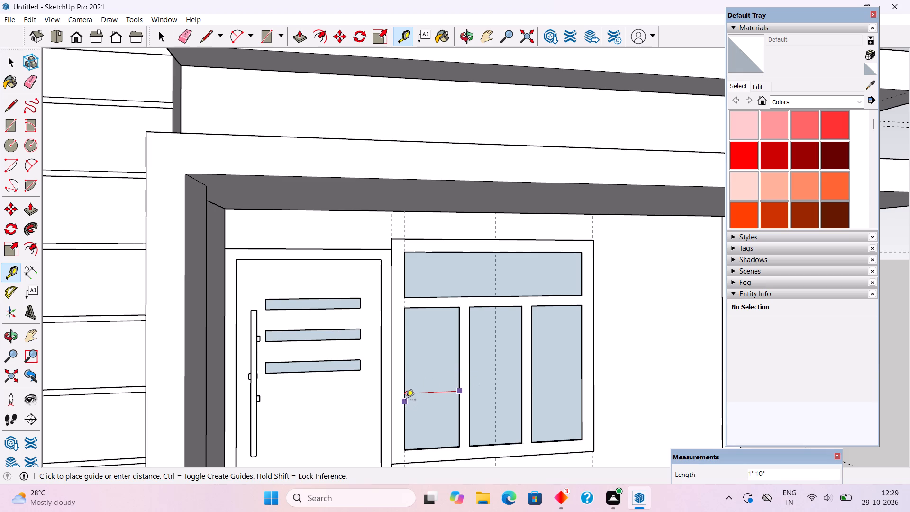
pyautogui.press('space')
# Place vertical guides on the upper window 1' 10" inward from the inner rectangle's left and right edges.
pyautogui.scroll(-9, 417, 457)
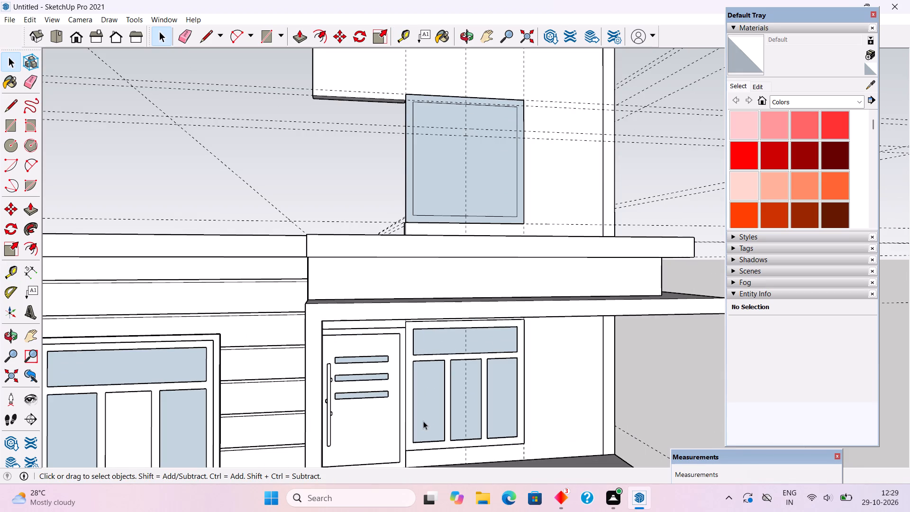
pyautogui.scroll(3, 420, 205)
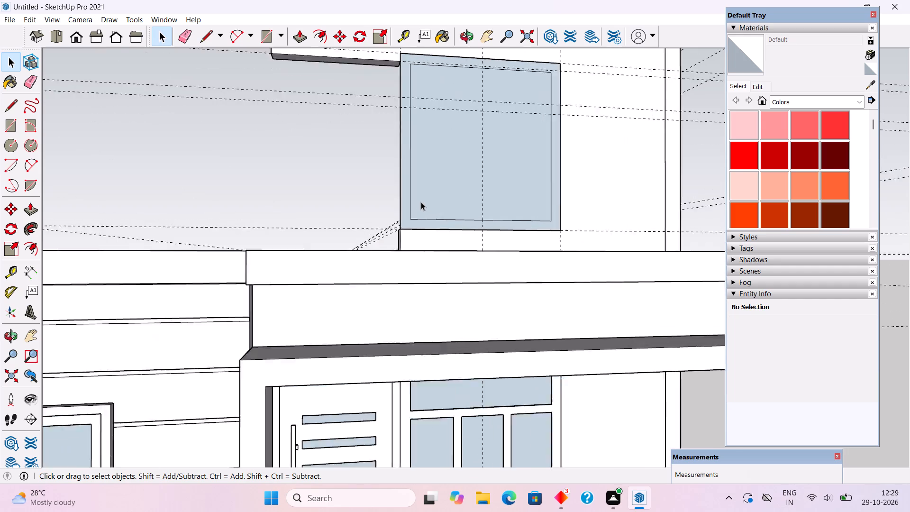
pyautogui.scroll(4, 421, 202)
pyautogui.scroll(-4, 422, 196)
pyautogui.press('t')
pyautogui.click(413, 146)
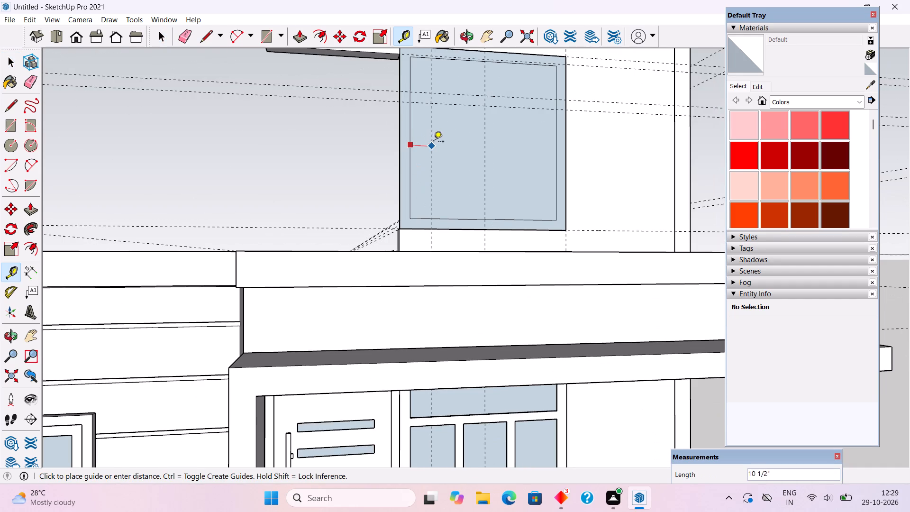
pyautogui.write("1'")
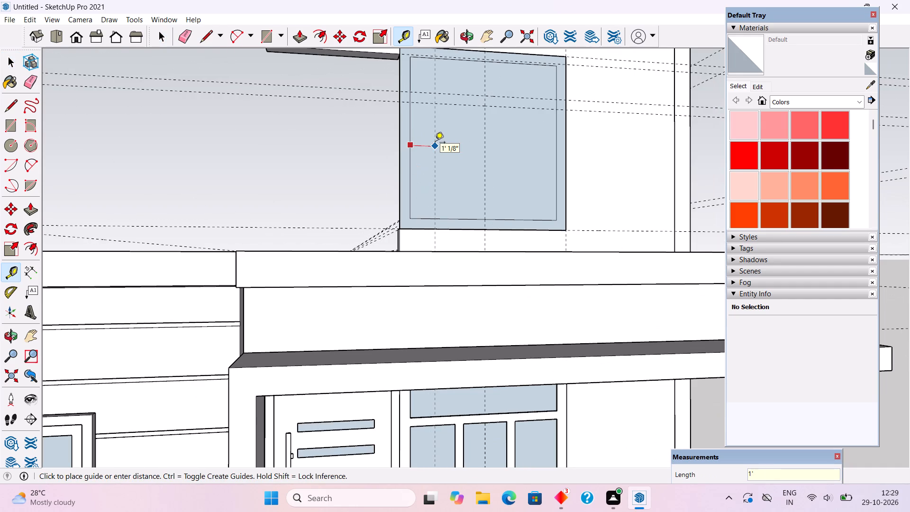
pyautogui.write('10')
pyautogui.hotkey('shift', '"')
pyautogui.press('Return')
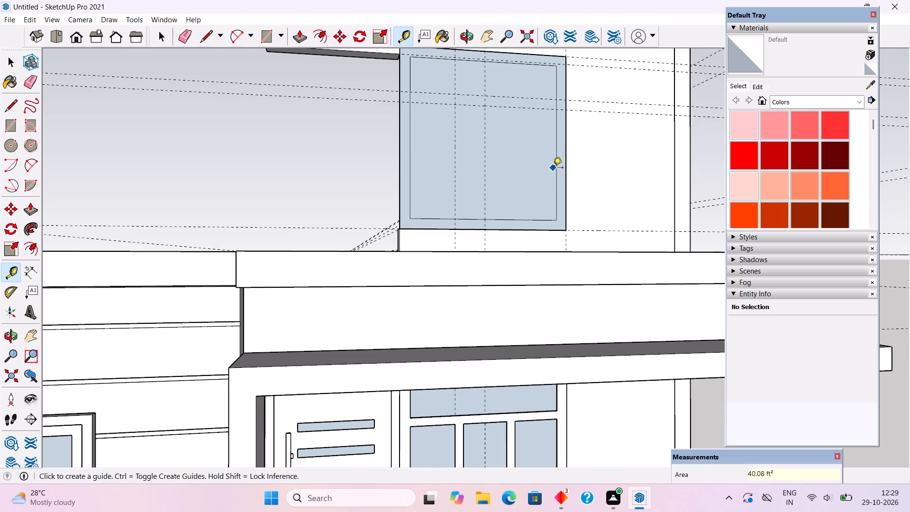
pyautogui.click(557, 171)
pyautogui.write('1\'10"')
pyautogui.press('Return')
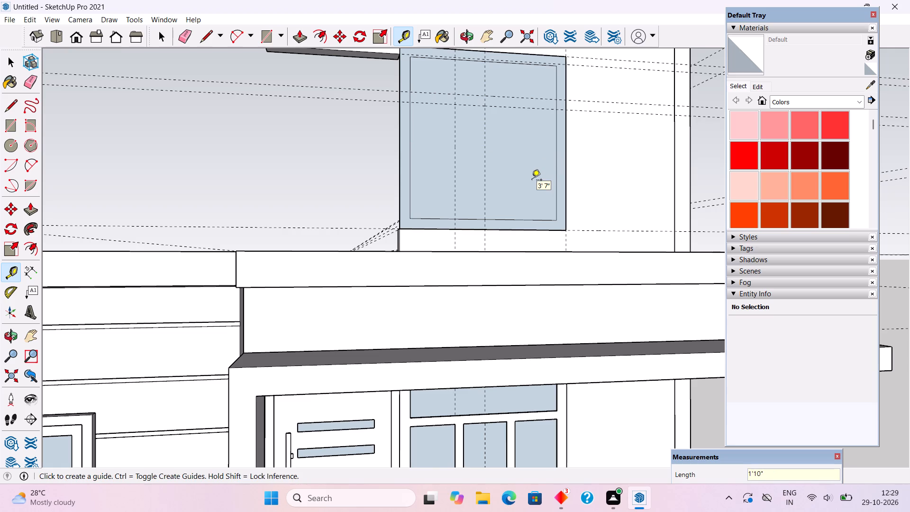
pyautogui.click(557, 168)
pyautogui.write('1\'10"')
pyautogui.press('Return')
# Add two more vertical guides on the upper window, each 5" from a 1' 10" pane guide toward the centre.
pyautogui.scroll(-5, 459, 280)
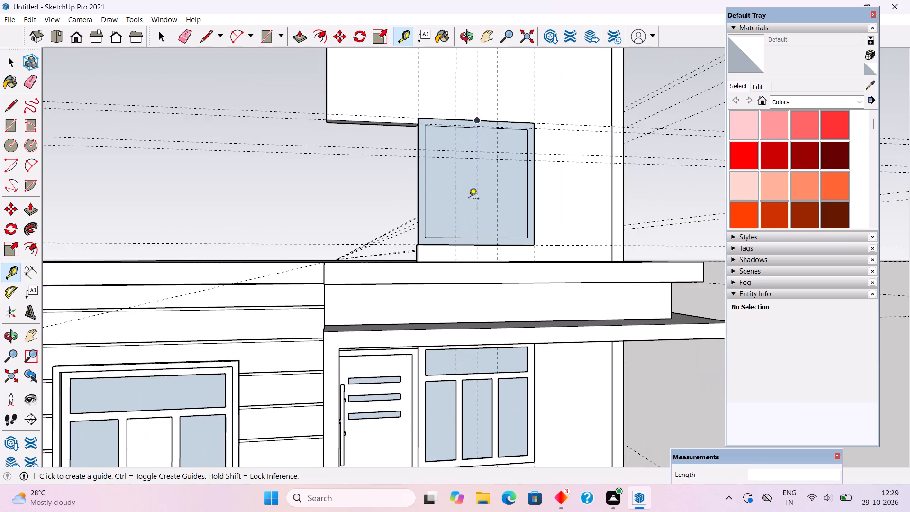
pyautogui.scroll(4, 479, 109)
pyautogui.scroll(3, 472, 178)
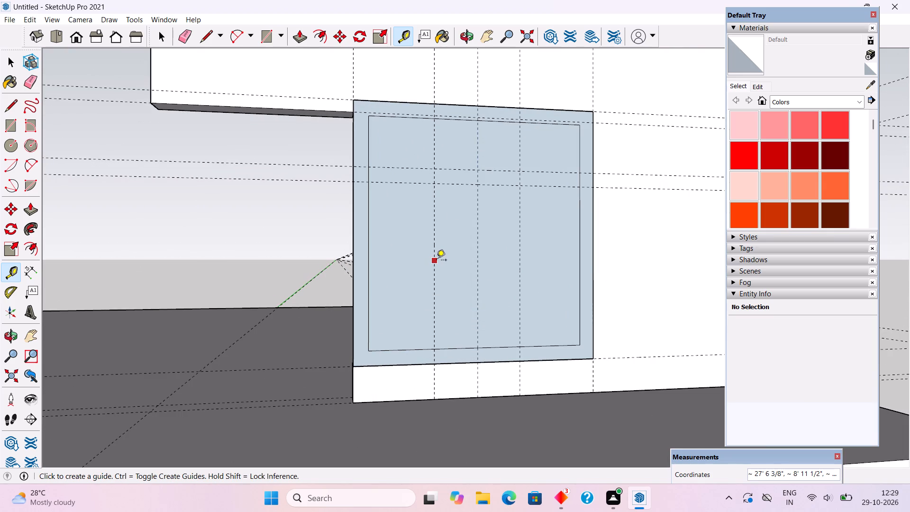
pyautogui.click(437, 261)
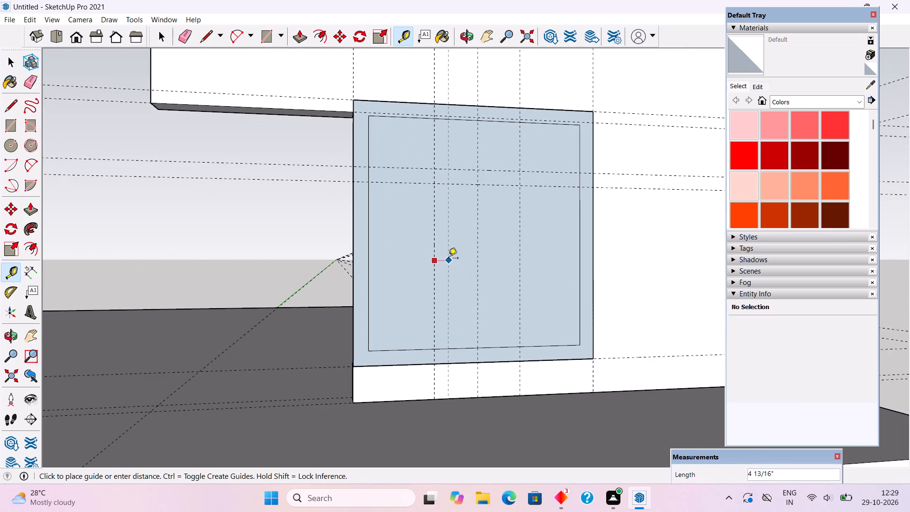
pyautogui.write('5"')
pyautogui.press('Return')
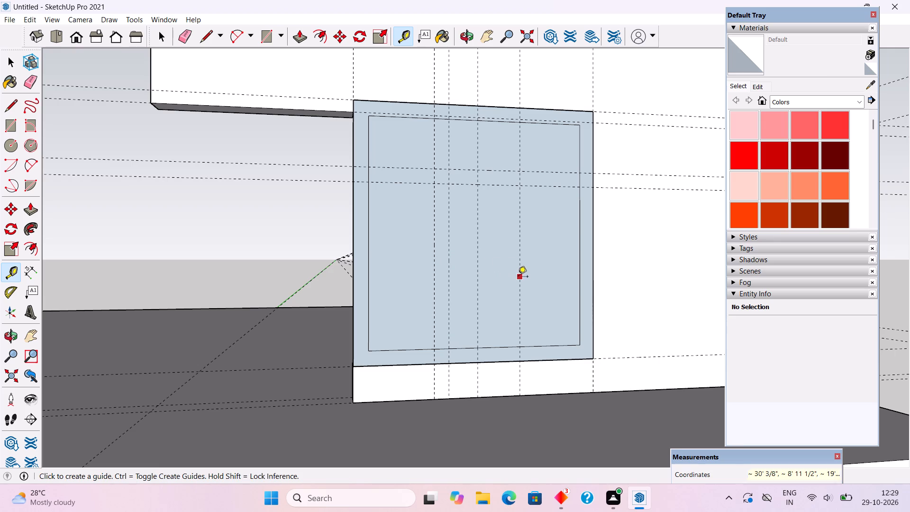
pyautogui.click(519, 278)
pyautogui.write('5"')
pyautogui.press('Return')
pyautogui.press('space')
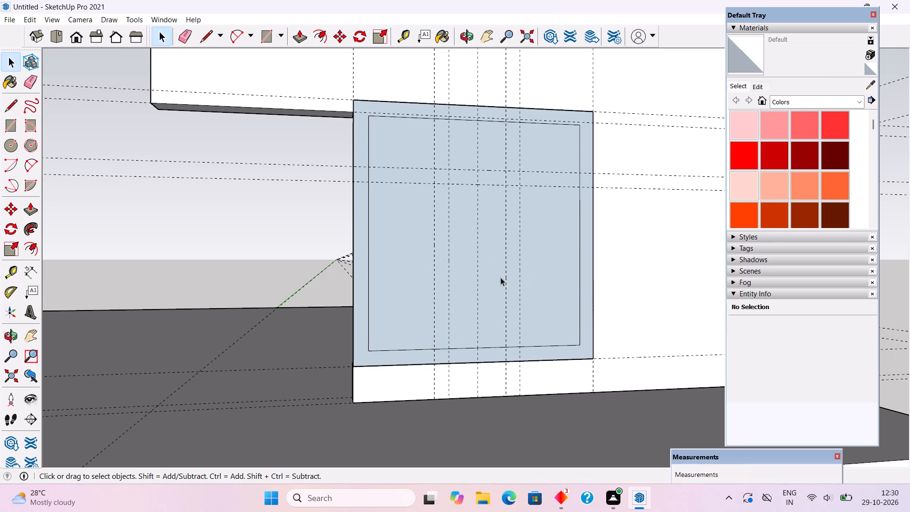
# Draw lines along the guides outlining the upper window's left lower pane and the full-width bottom edge of its top pane.
pyautogui.press('l')
pyautogui.click(436, 349)
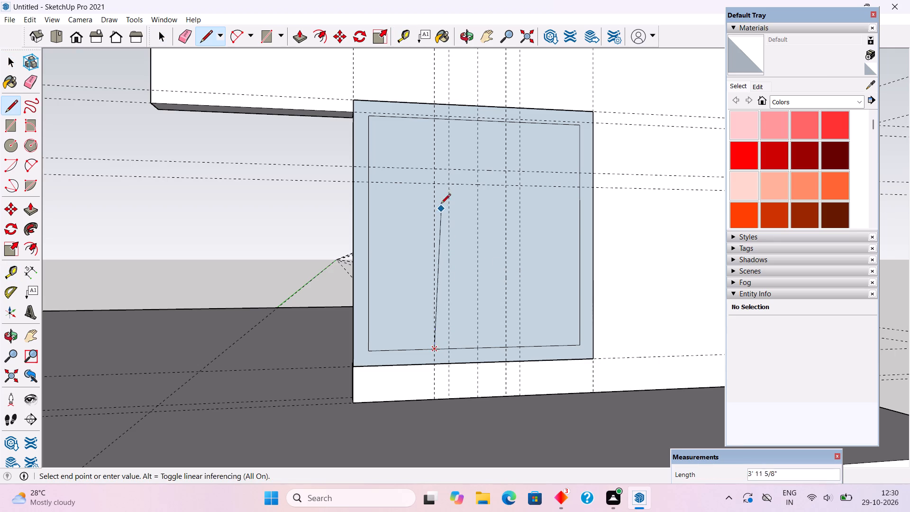
pyautogui.click(436, 182)
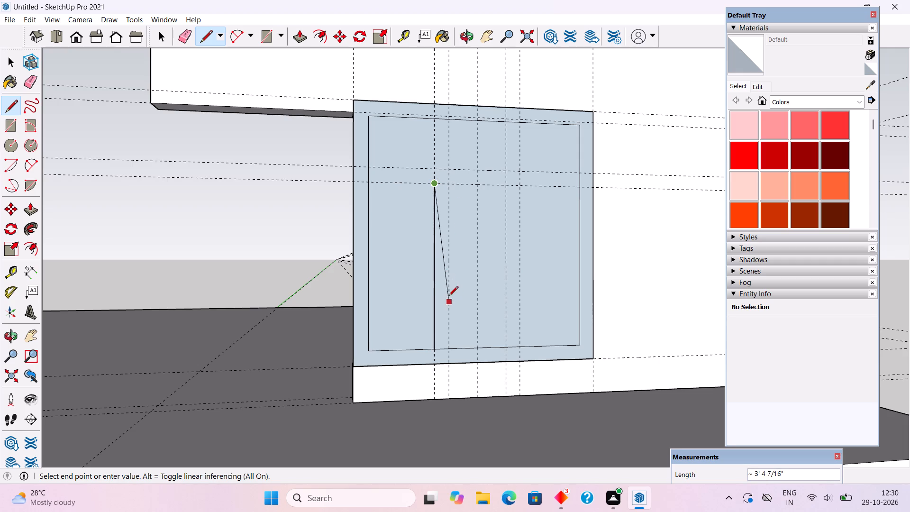
pyautogui.click(369, 183)
pyautogui.click(368, 165)
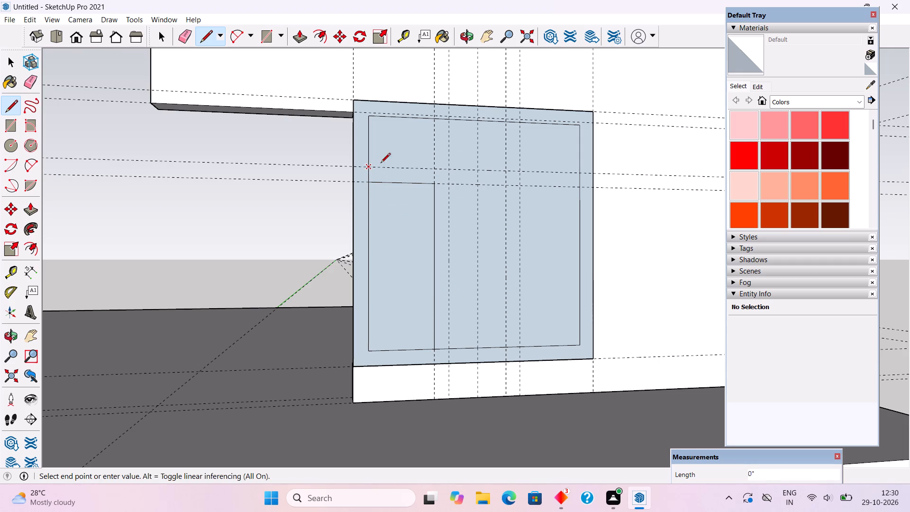
pyautogui.click(578, 174)
# Draw lines along the guides to outline the upper window's middle and right lower panes.
pyautogui.click(450, 348)
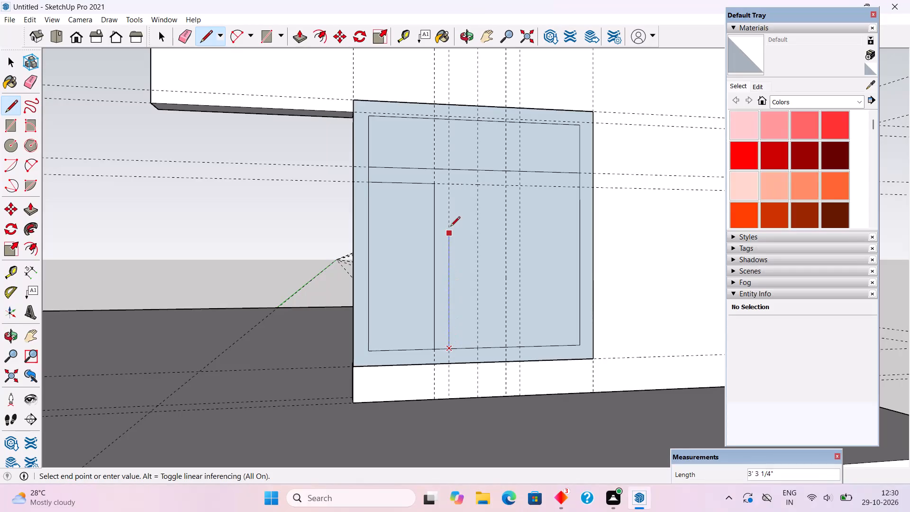
pyautogui.click(453, 185)
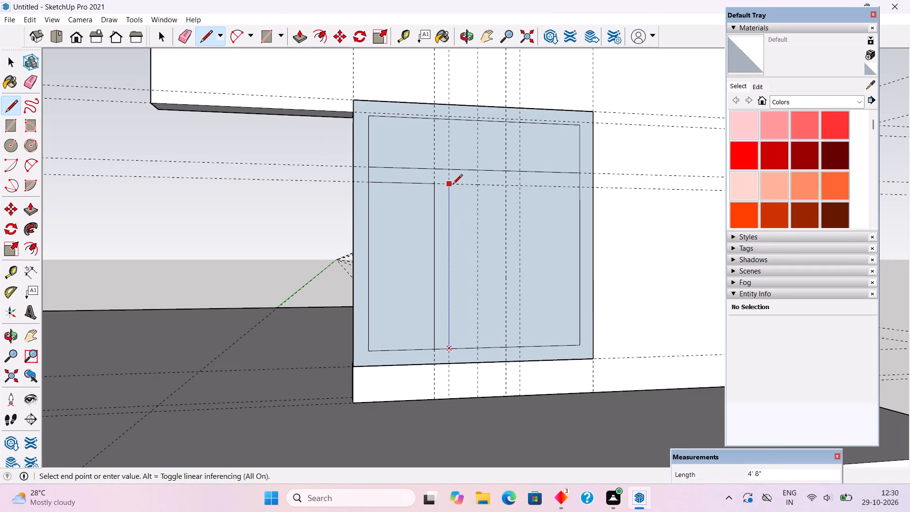
pyautogui.click(507, 186)
pyautogui.click(509, 346)
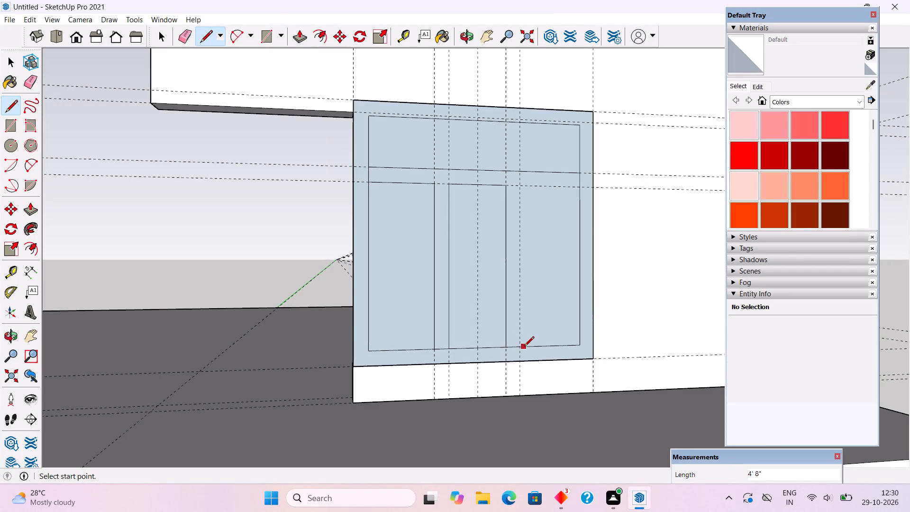
pyautogui.click(518, 345)
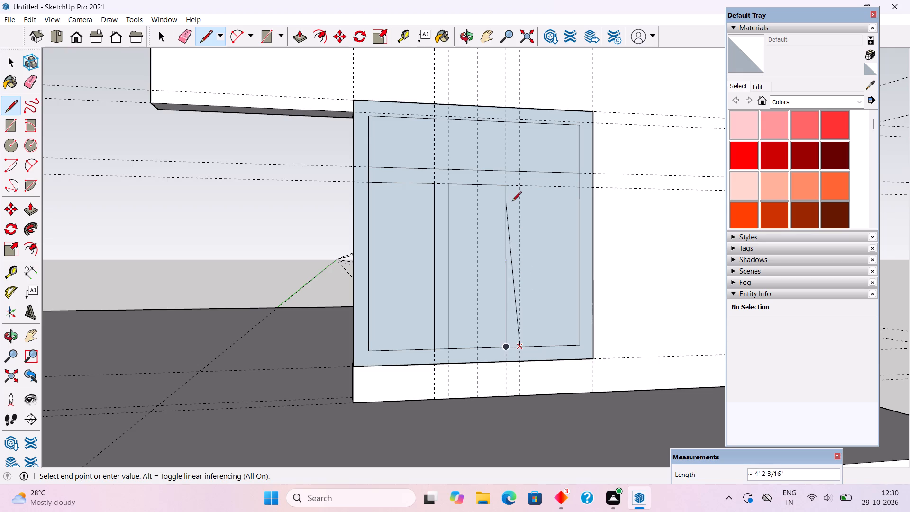
pyautogui.click(522, 186)
pyautogui.click(580, 192)
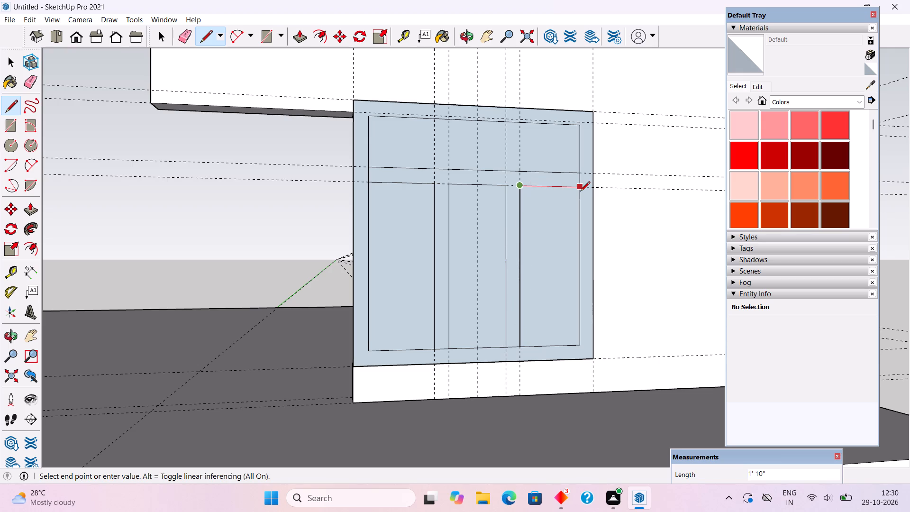
pyautogui.press('space')
# Delete the top pane face and the three lower pane faces of the upper window to open them up.
pyautogui.click(428, 151)
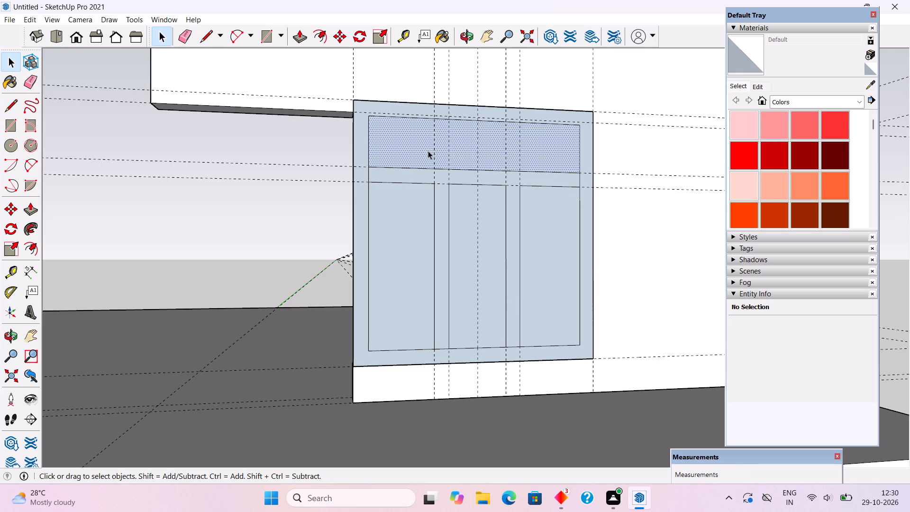
pyautogui.press('Delete')
pyautogui.click(421, 238)
pyautogui.press('Delete')
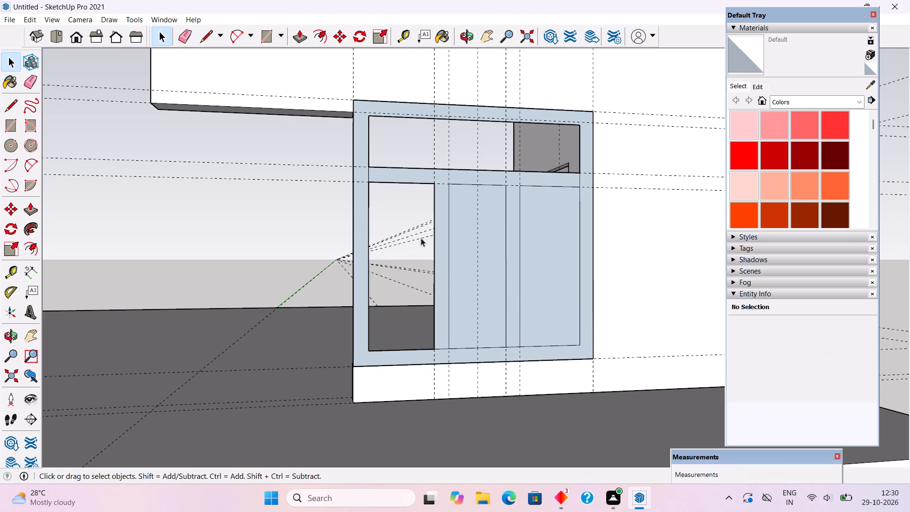
pyautogui.click(460, 283)
pyautogui.press('Delete')
pyautogui.click(529, 280)
pyautogui.press('Delete')
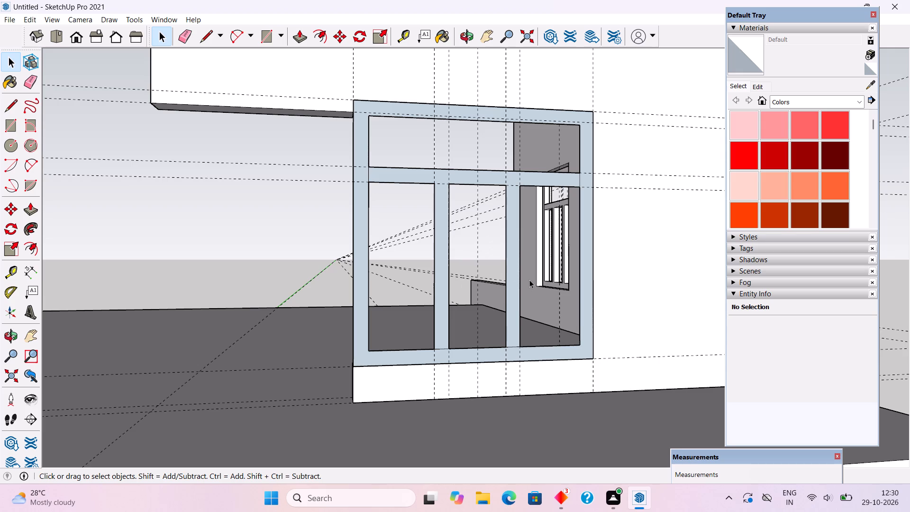
# Erase the leftover edge segments at the feet of both mullions and at both ends of the upper window's crossbar.
pyautogui.press('e')
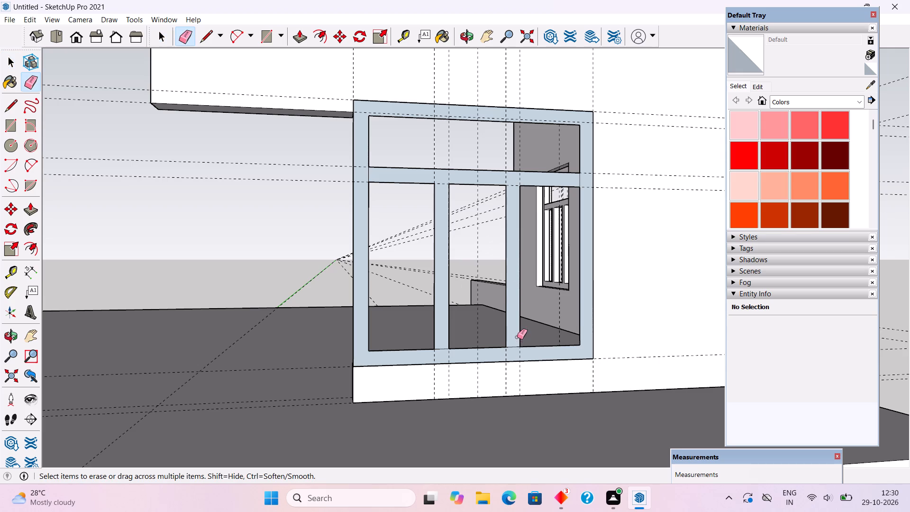
pyautogui.click(514, 347)
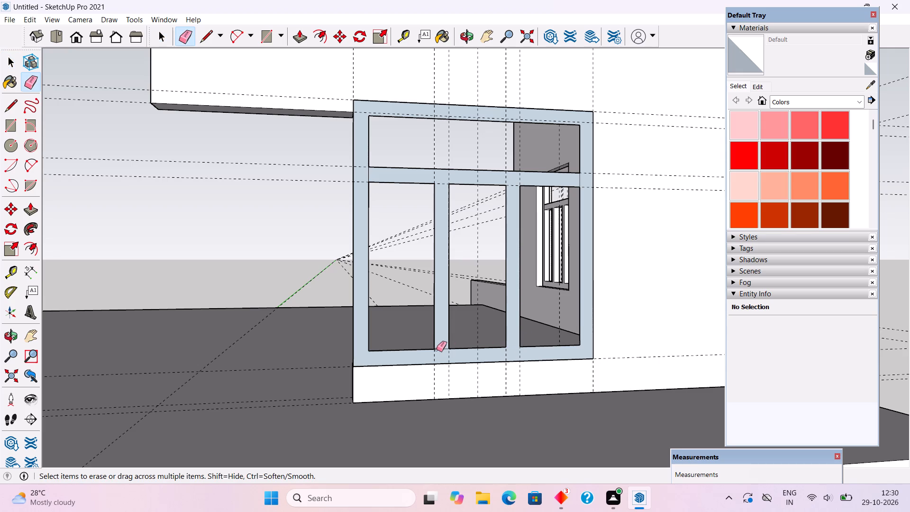
pyautogui.click(439, 350)
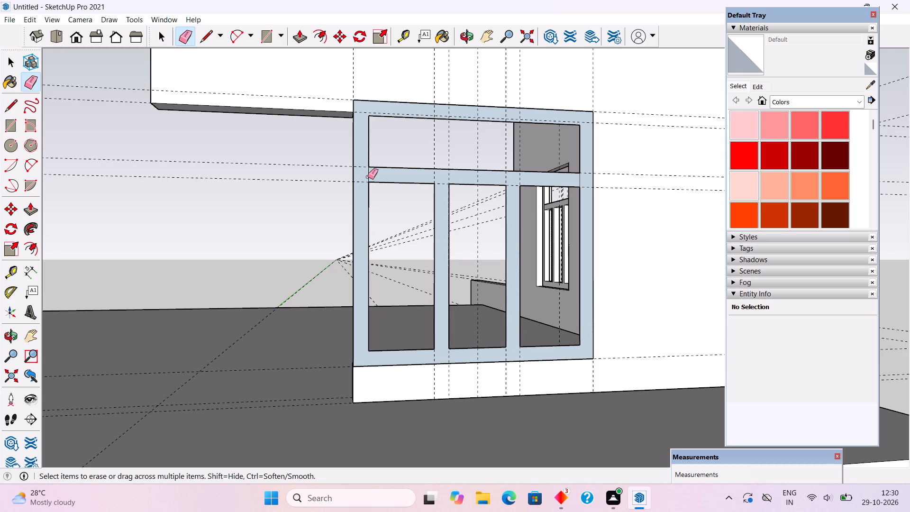
pyautogui.click(368, 177)
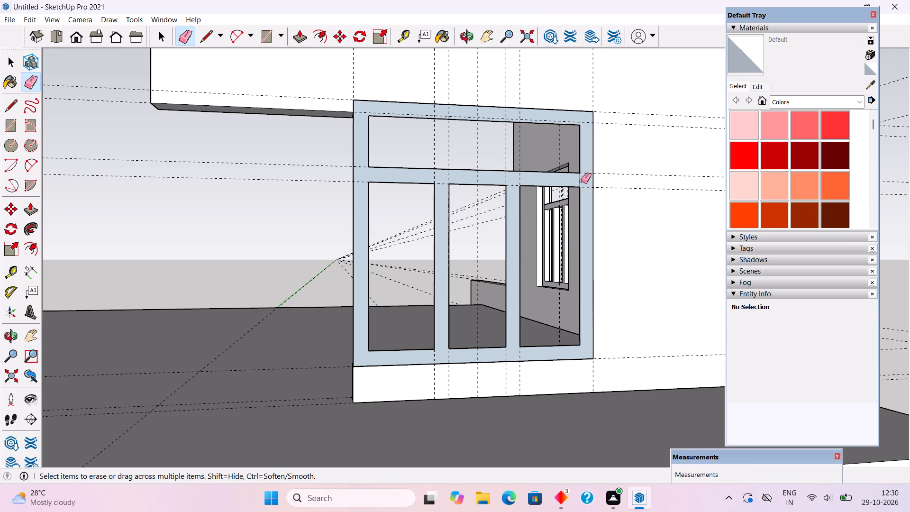
pyautogui.click(581, 181)
pyautogui.click(580, 179)
# Push/Pull the upper window's frame face outward 4".
pyautogui.press('p')
pyautogui.click(591, 221)
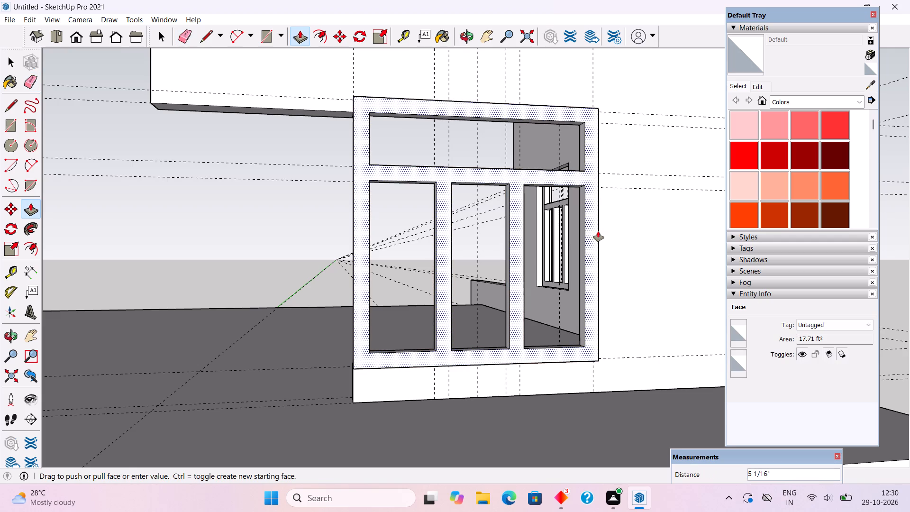
pyautogui.press('4')
pyautogui.hotkey('shift', '"')
pyautogui.press('Return')
pyautogui.press('space')
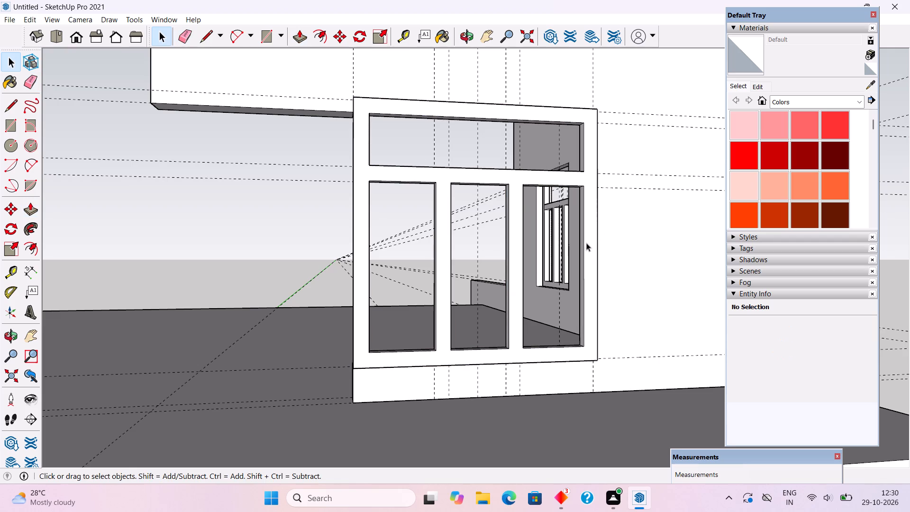
# Select the whole extruded upper window frame and make it a group.
pyautogui.tripleClick(596, 260)
pyautogui.rightClick(596, 260)
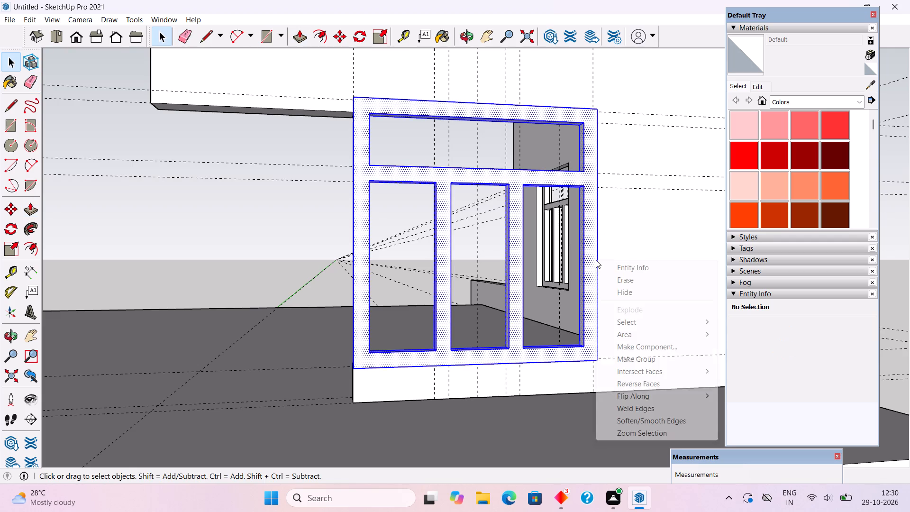
pyautogui.click(621, 357)
pyautogui.scroll(-6, 621, 357)
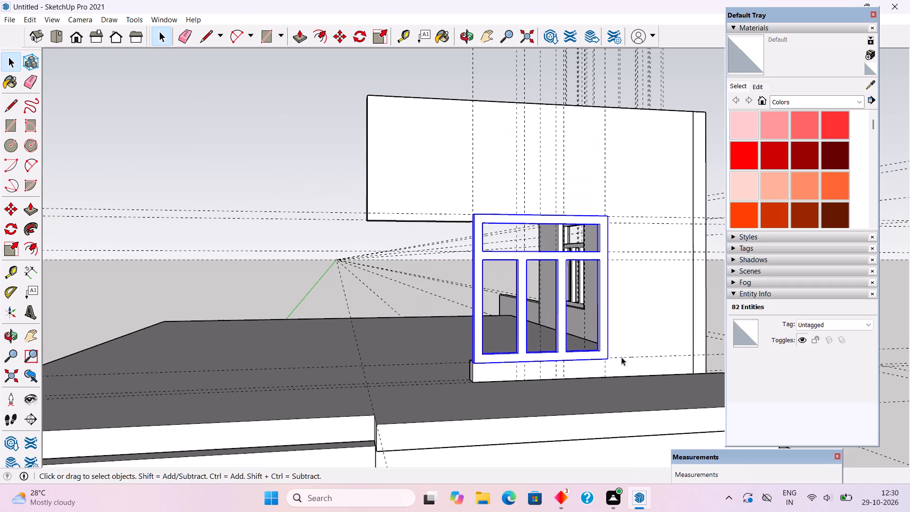
pyautogui.click(256, 168)
# Place a vertical guide 2" from the front edge on the inner jamb face of the left lower pane.
pyautogui.scroll(6, 579, 298)
pyautogui.scroll(-4, 584, 295)
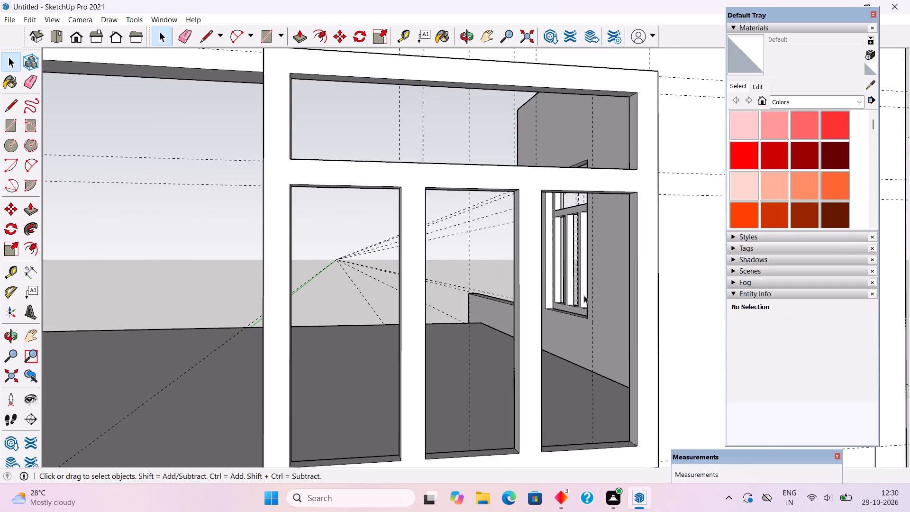
pyautogui.scroll(-3, 584, 295)
pyautogui.moveTo(576, 296); pyautogui.dragTo(356, 309, button='middle')
pyautogui.scroll(7, 271, 289)
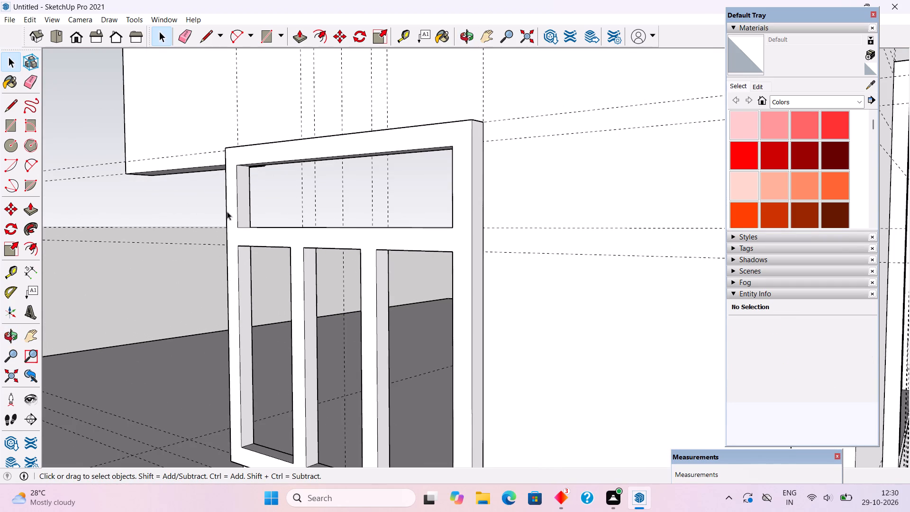
pyautogui.scroll(3, 227, 211)
pyautogui.moveTo(234, 183); pyautogui.dragTo(200, 167, button='middle')
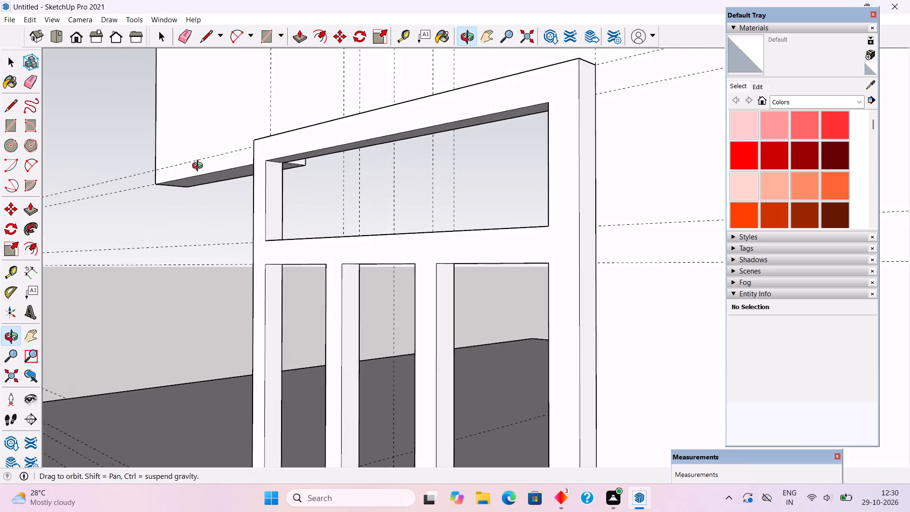
pyautogui.moveTo(200, 167); pyautogui.dragTo(185, 185, button='middle')
pyautogui.scroll(3, 279, 192)
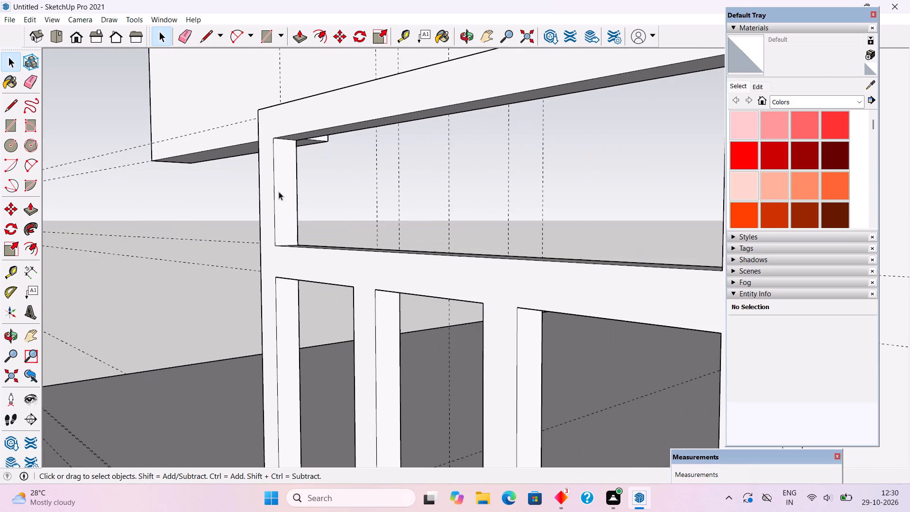
pyautogui.moveTo(270, 175); pyautogui.dragTo(261, 153, button='middle')
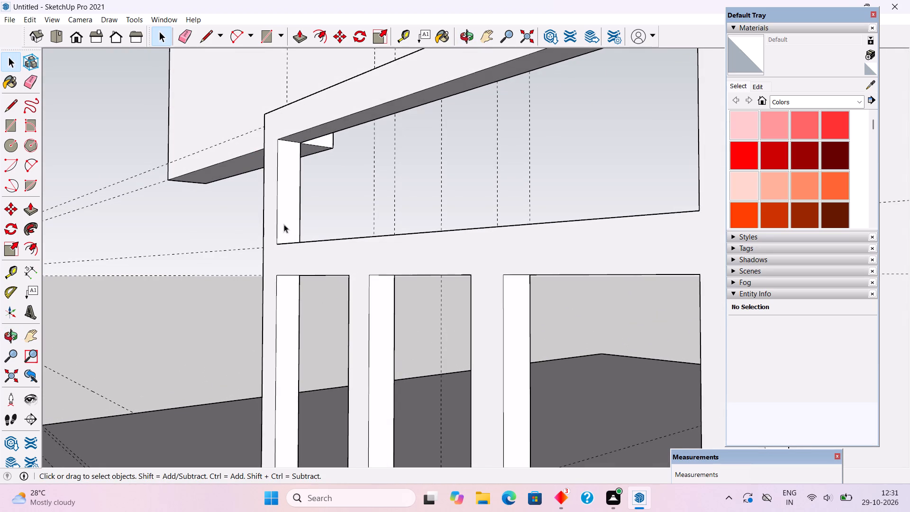
pyautogui.press('t')
pyautogui.click(278, 312)
pyautogui.scroll(7, 287, 303)
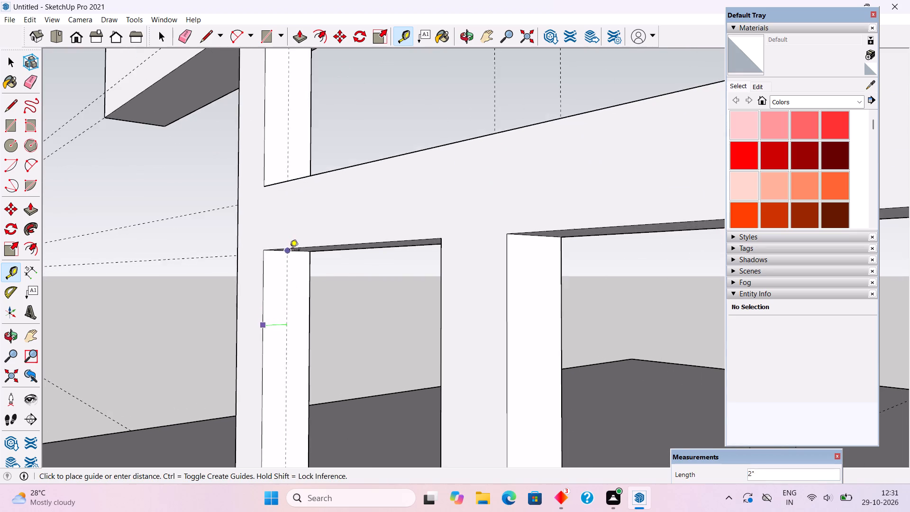
pyautogui.moveTo(282, 217); pyautogui.dragTo(279, 165, button='middle')
pyautogui.scroll(-1, 279, 202)
pyautogui.click(286, 256)
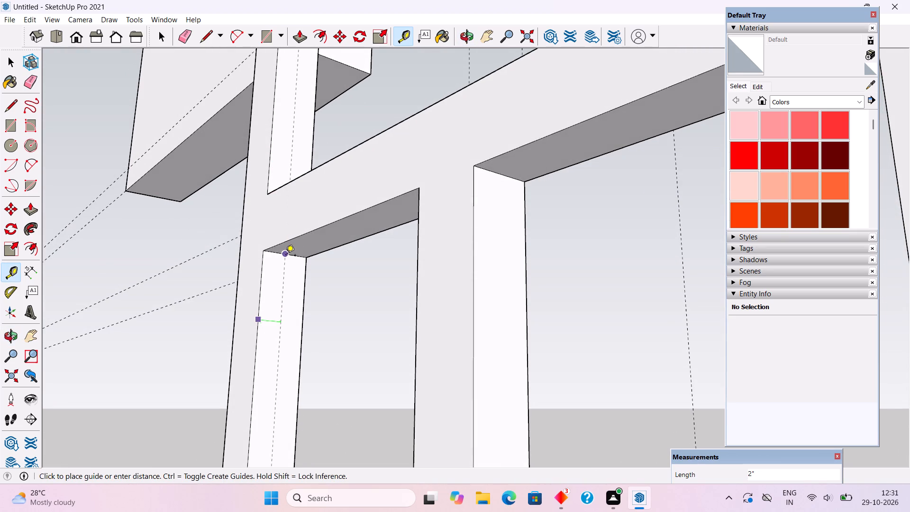
pyautogui.press('v')
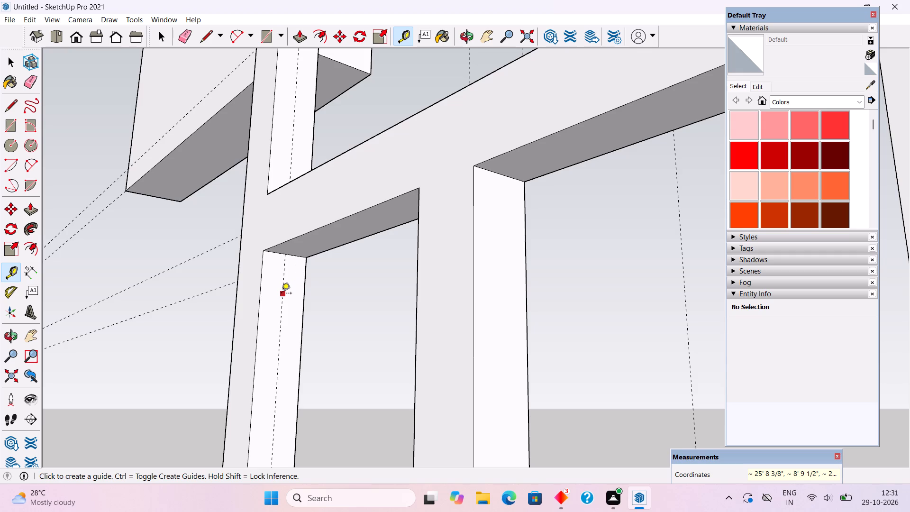
# Draw a circle of about 9/16" radius on the jamb guide near the pane's top and extrude it across all three lower panes as a bar.
pyautogui.press('c')
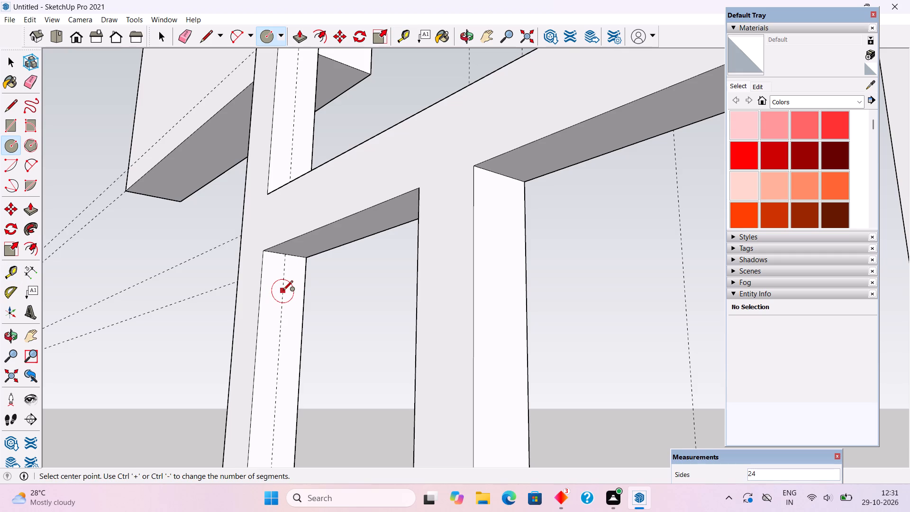
pyautogui.click(283, 297)
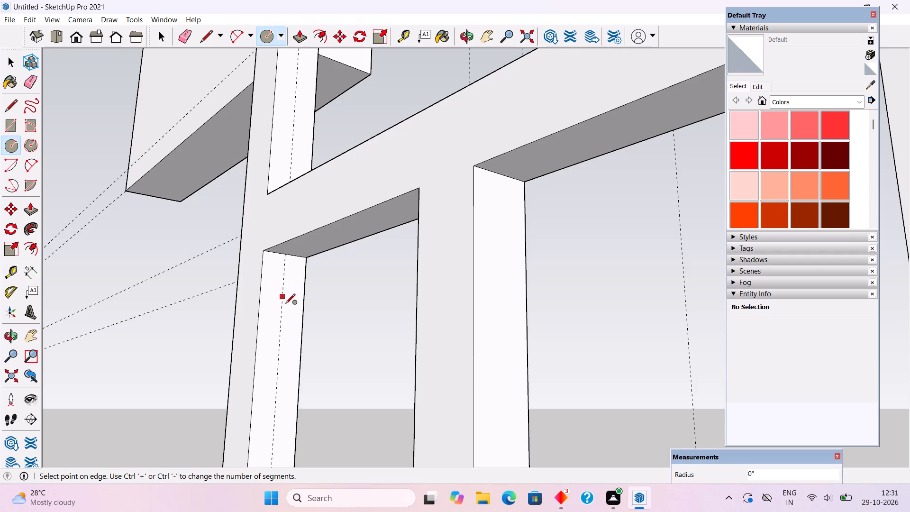
pyautogui.click(285, 304)
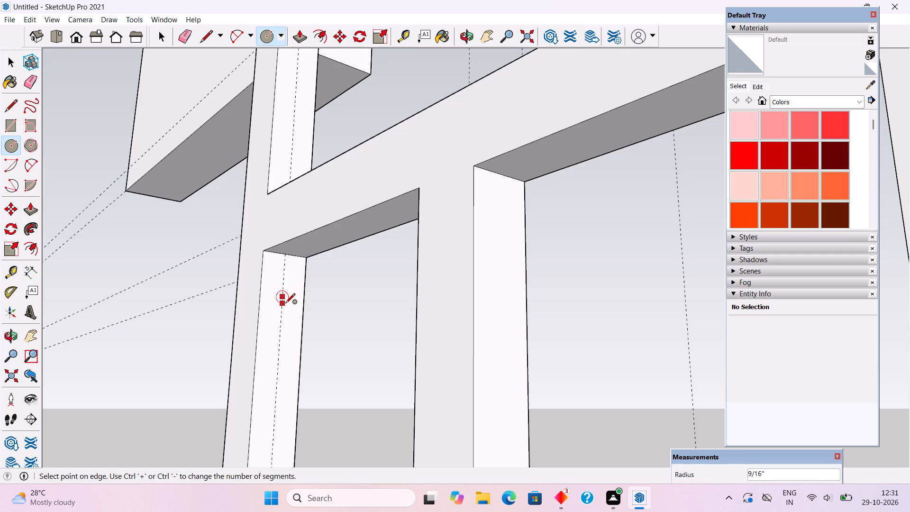
pyautogui.press('p')
pyautogui.click(283, 299)
pyautogui.scroll(-11, 414, 294)
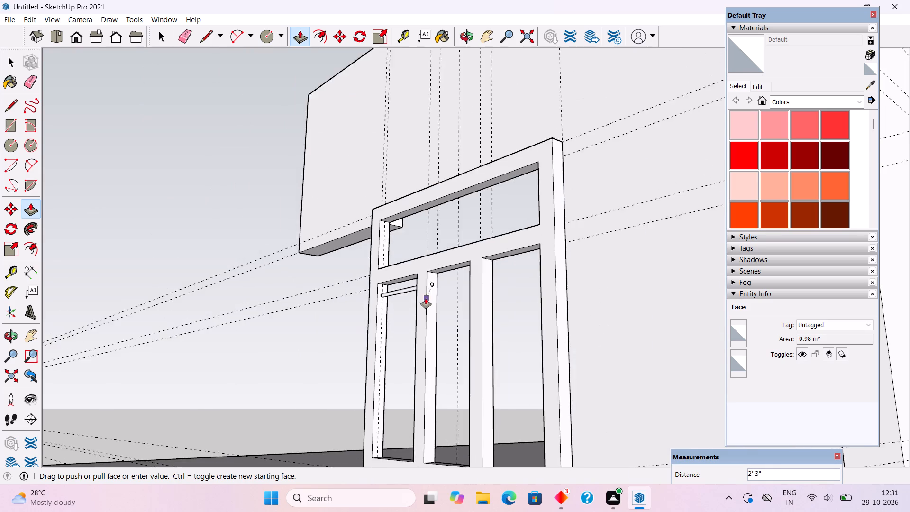
pyautogui.scroll(-2, 426, 298)
pyautogui.click(517, 300)
# Select the entire horizontal round bar across the lower panes and make it a group.
pyautogui.moveTo(575, 352); pyautogui.dragTo(601, 358, button='middle')
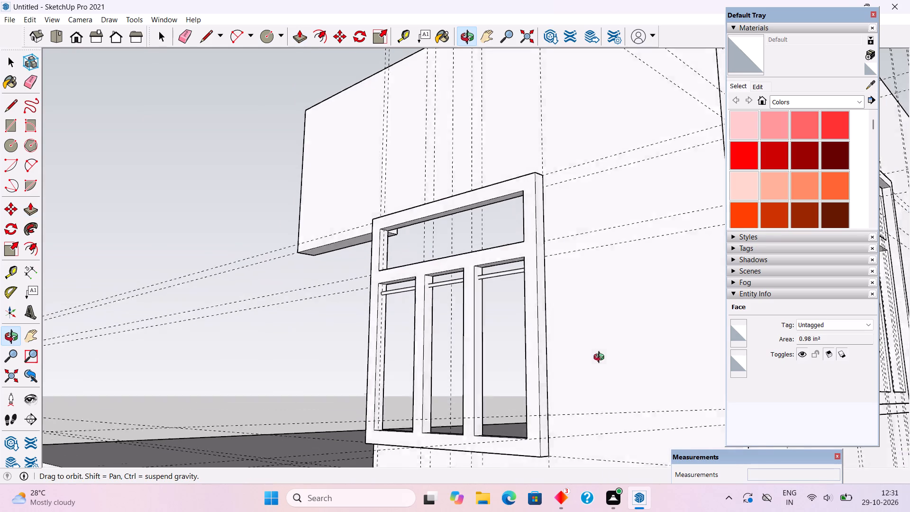
pyautogui.moveTo(601, 358); pyautogui.dragTo(808, 387, button='middle')
pyautogui.moveTo(561, 332); pyautogui.dragTo(579, 302, button='middle')
pyautogui.press('space')
pyautogui.scroll(4, 564, 278)
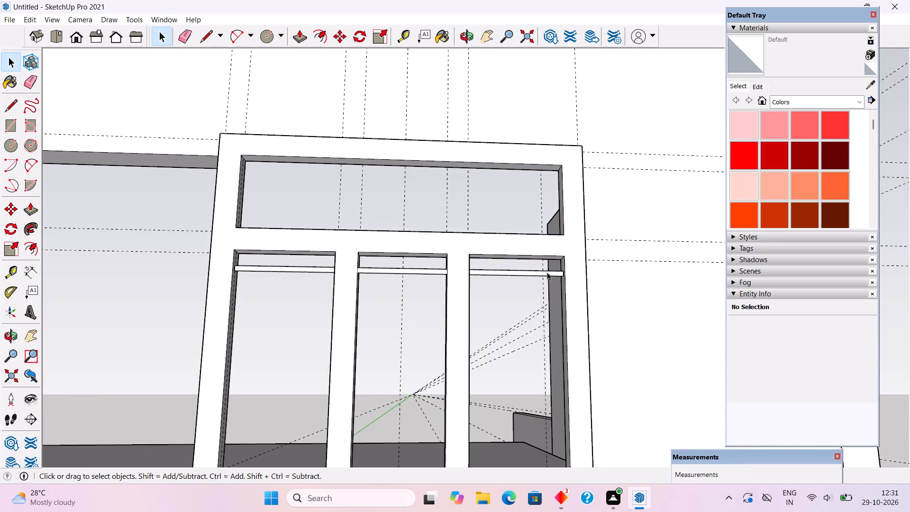
pyautogui.tripleClick(535, 273)
pyautogui.rightClick(535, 273)
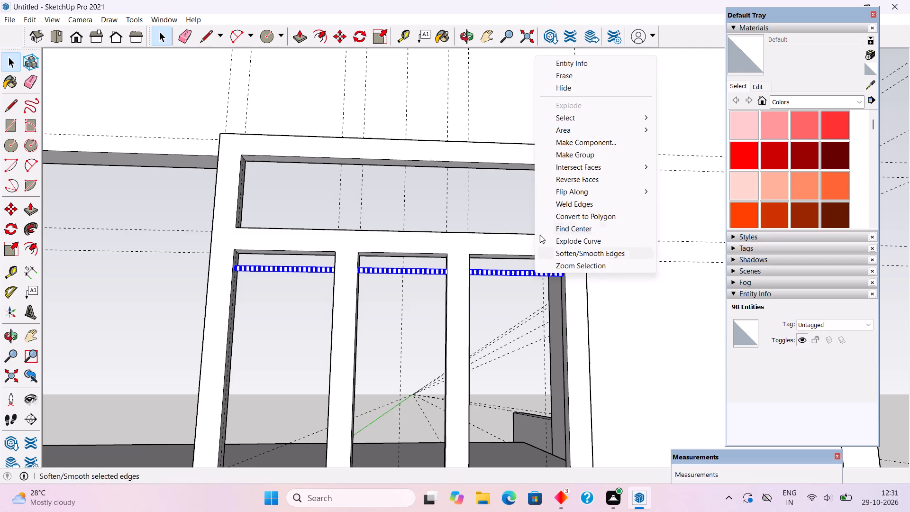
pyautogui.click(568, 155)
# Copy the horizontal bar group 6" straight down and array it as 11 copies.
pyautogui.scroll(-5, 568, 156)
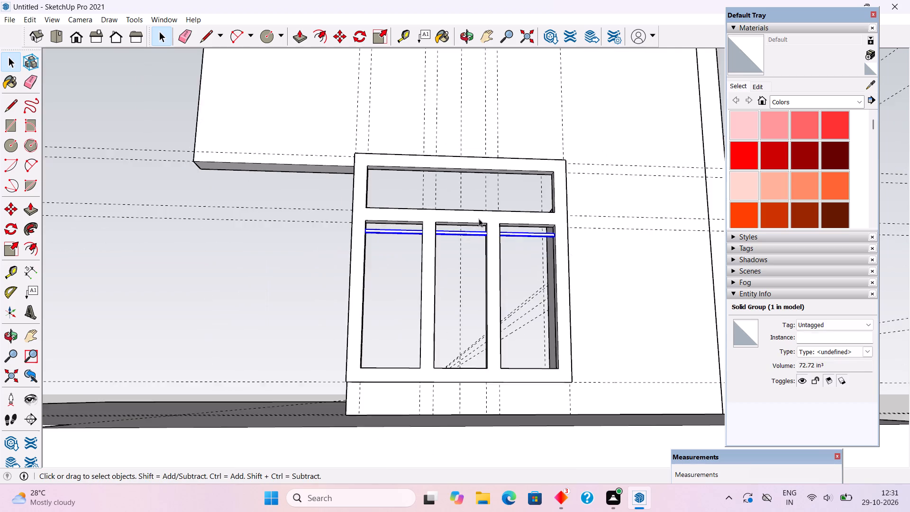
pyautogui.scroll(-4, 479, 219)
pyautogui.moveTo(479, 234); pyautogui.dragTo(481, 344, button='middle')
pyautogui.scroll(4, 483, 338)
pyautogui.scroll(4, 525, 409)
pyautogui.scroll(1, 527, 448)
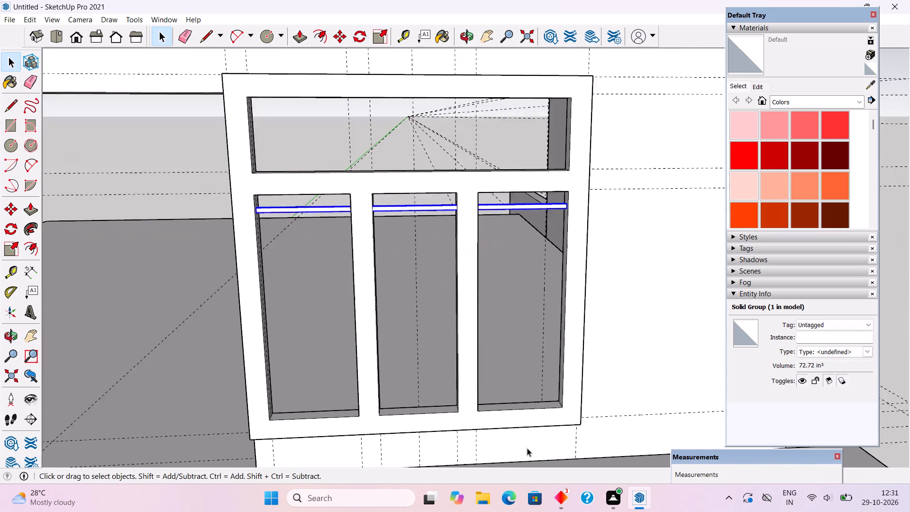
pyautogui.scroll(1, 527, 448)
pyautogui.moveTo(519, 437); pyautogui.dragTo(515, 412, button='middle')
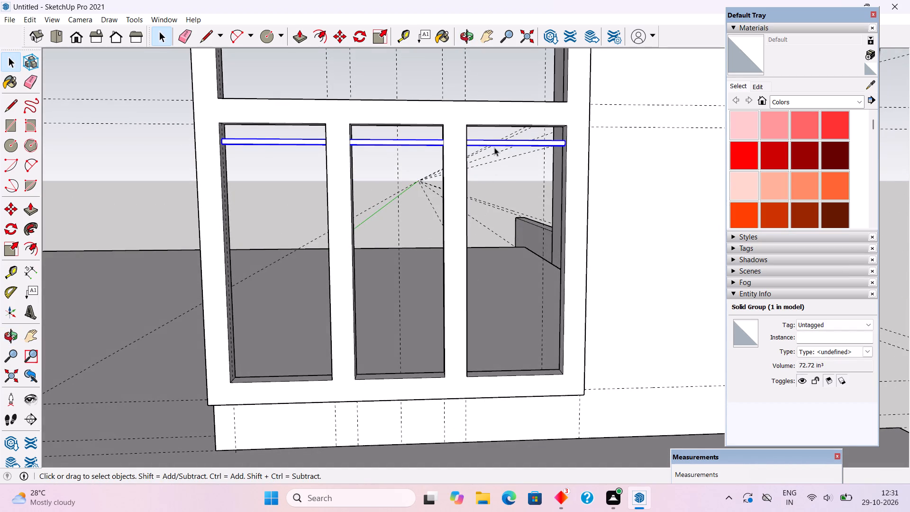
pyautogui.press('m')
pyautogui.click(495, 143)
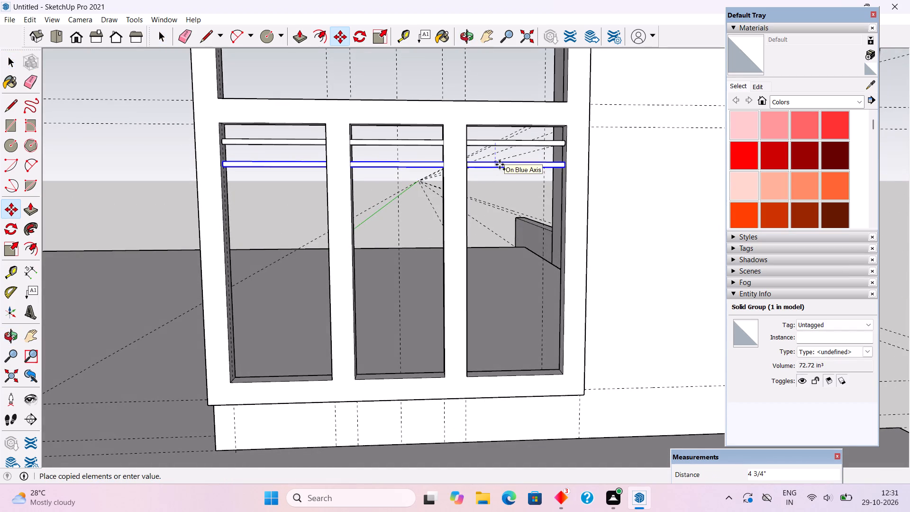
pyautogui.write('6"')
pyautogui.press('Return')
pyautogui.press('x')
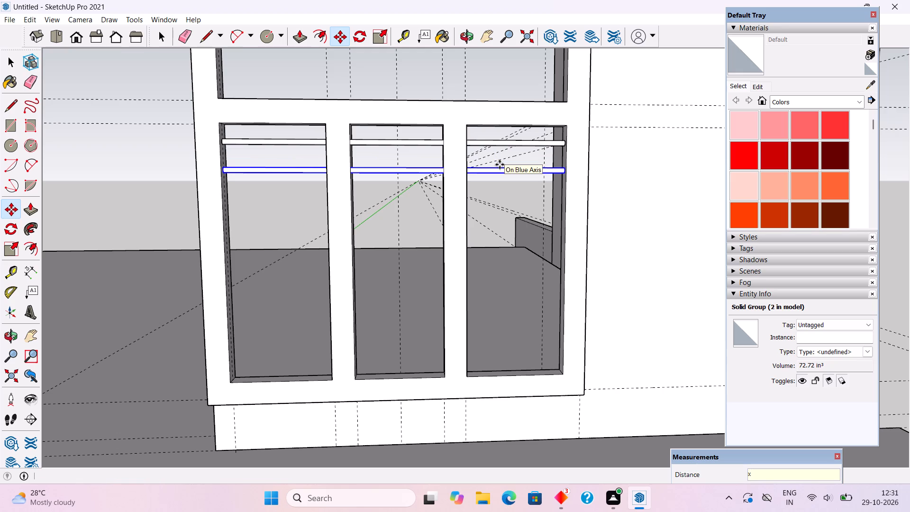
pyautogui.press('1')
pyautogui.press('1')
pyautogui.press('Return')
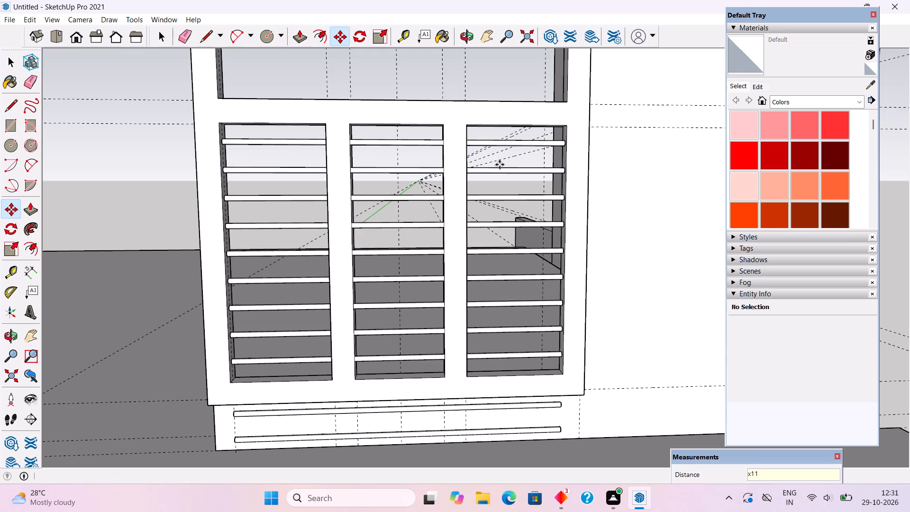
pyautogui.press('space')
pyautogui.moveTo(528, 272); pyautogui.dragTo(502, 183, button='middle')
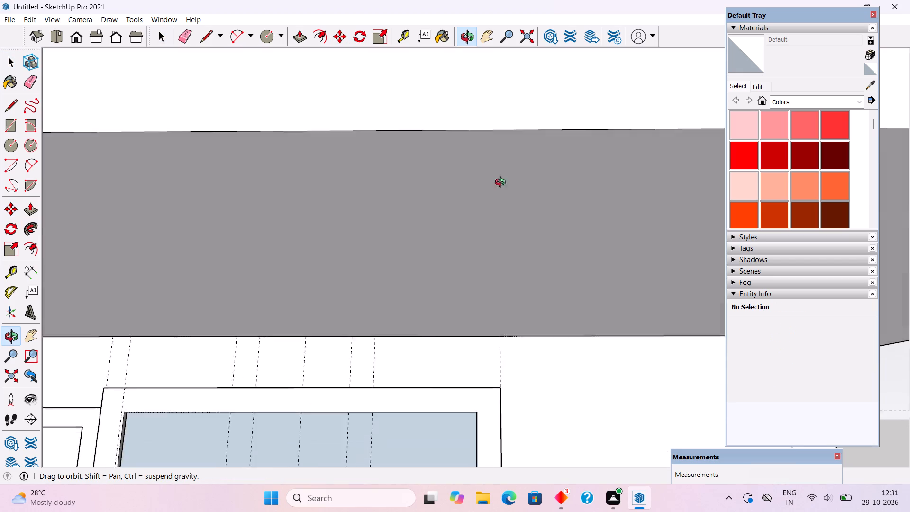
# Delete the two surplus horizontal bar copies that lie below the upper window's frame.
pyautogui.moveTo(502, 183); pyautogui.dragTo(482, 249, button='middle')
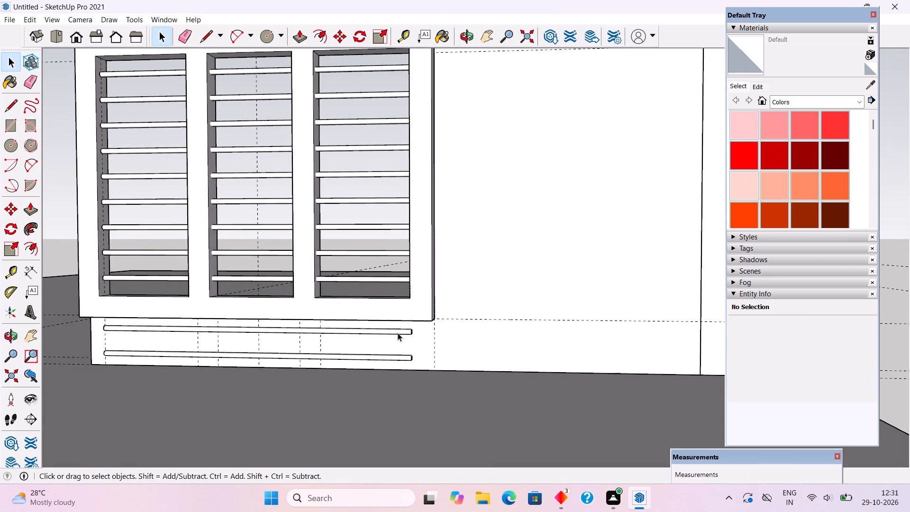
pyautogui.click(398, 333)
pyautogui.press('Delete')
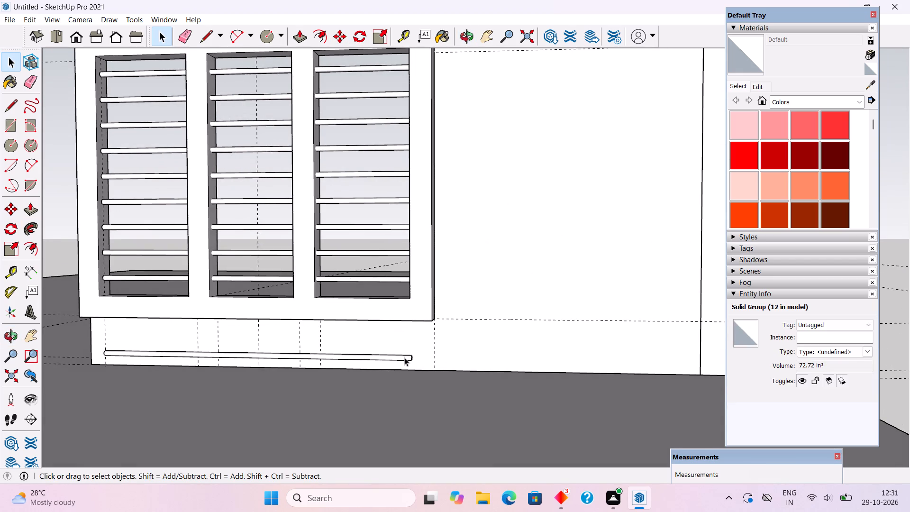
pyautogui.click(404, 357)
pyautogui.press('Delete')
# Place a guide 2" from the front edge on the bottom inner face of the upper pane.
pyautogui.scroll(-6, 404, 357)
pyautogui.moveTo(386, 352); pyautogui.dragTo(558, 393, button='middle')
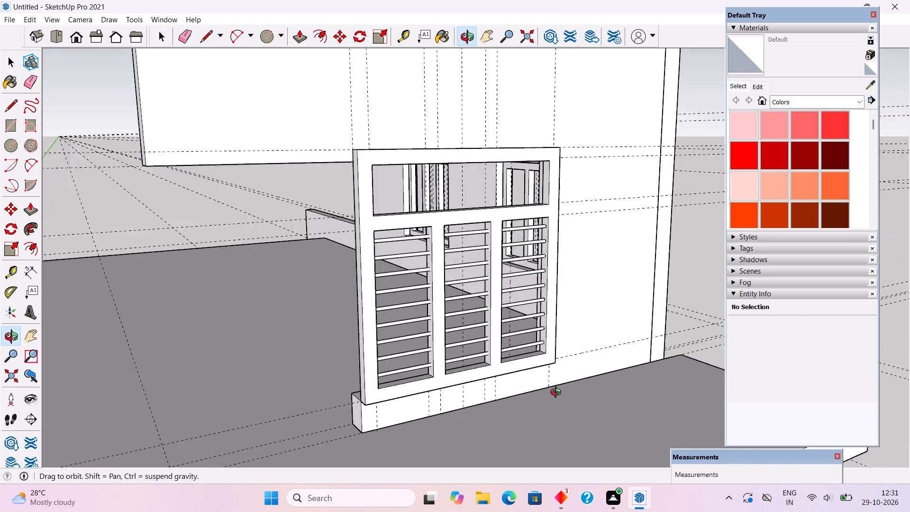
pyautogui.moveTo(558, 393); pyautogui.dragTo(591, 395, button='middle')
pyautogui.scroll(3, 573, 238)
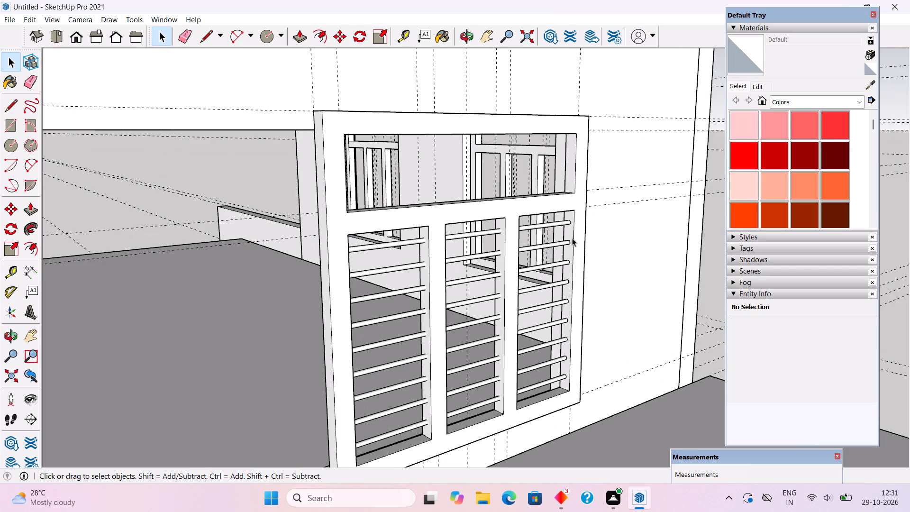
pyautogui.moveTo(566, 241); pyautogui.dragTo(256, 340, button='middle')
pyautogui.scroll(4, 185, 186)
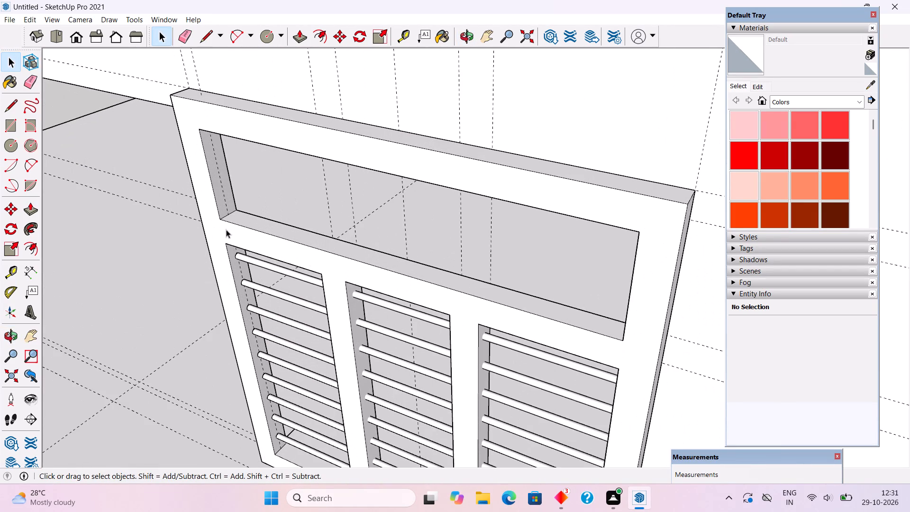
pyautogui.scroll(3, 226, 229)
pyautogui.moveTo(246, 233); pyautogui.dragTo(286, 325, button='middle')
pyautogui.press('t')
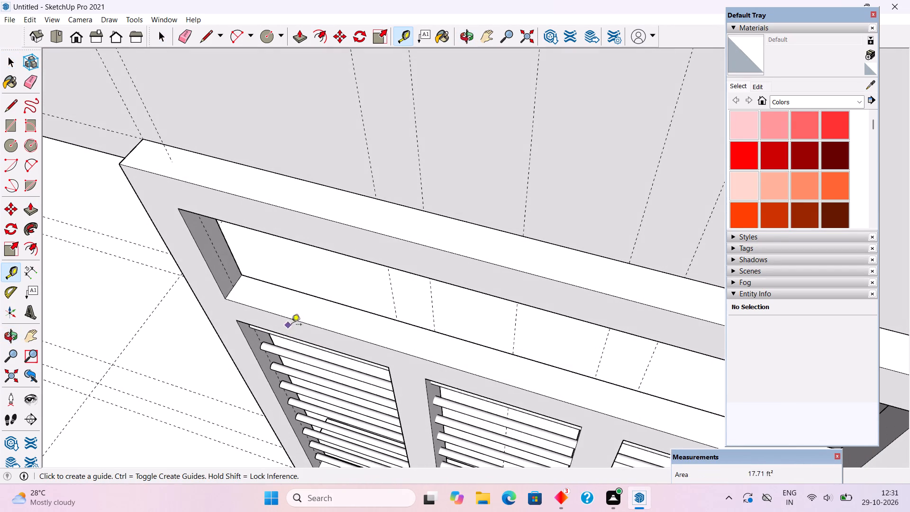
pyautogui.click(293, 316)
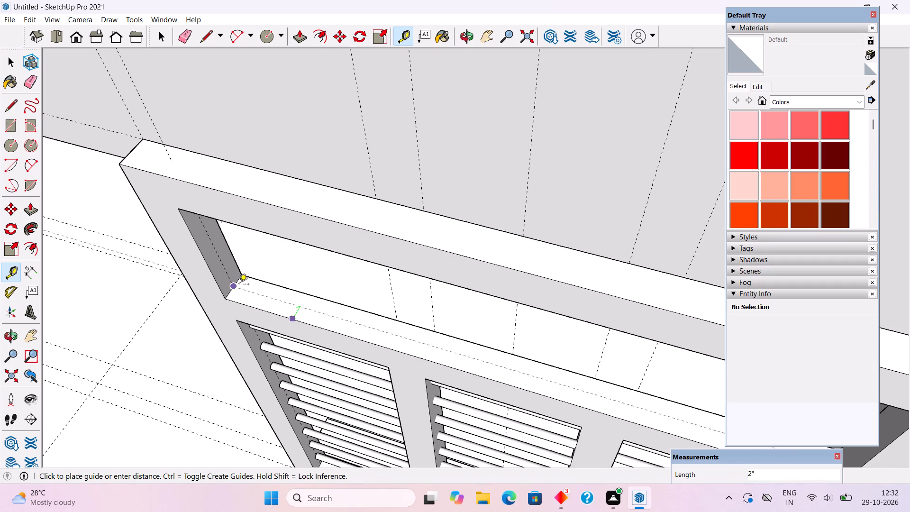
pyautogui.click(239, 285)
# Draw a circle of about 5/8" radius on that guide near the left jamb and extrude it 1' 5" up to the pane's top.
pyautogui.press('c')
pyautogui.scroll(2, 240, 287)
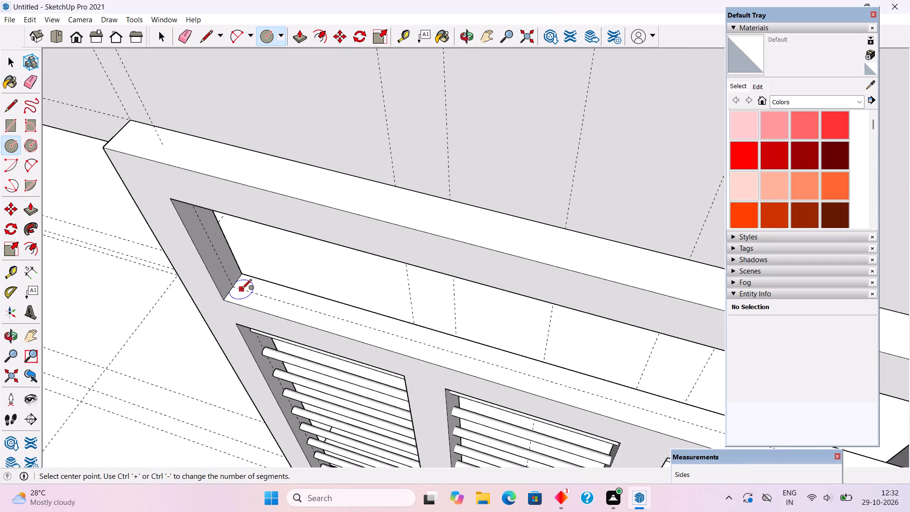
pyautogui.scroll(1, 242, 290)
pyautogui.click(245, 293)
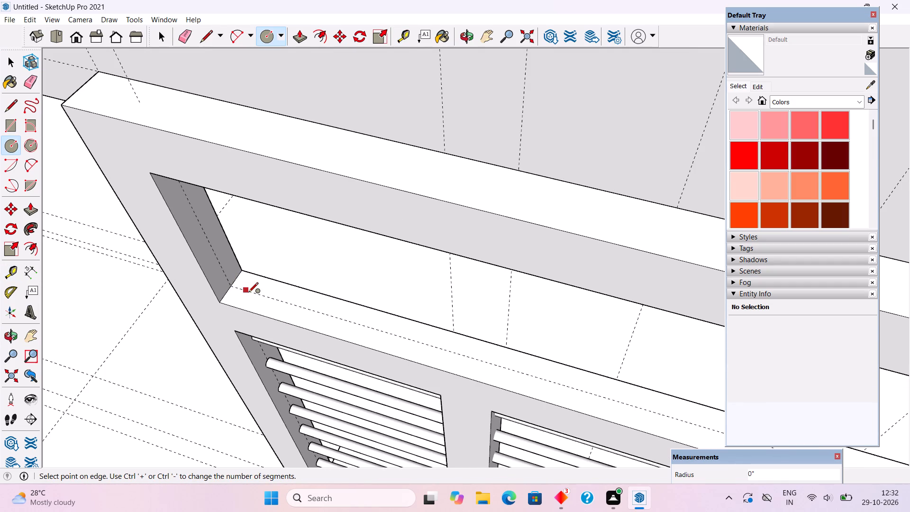
pyautogui.scroll(3, 252, 296)
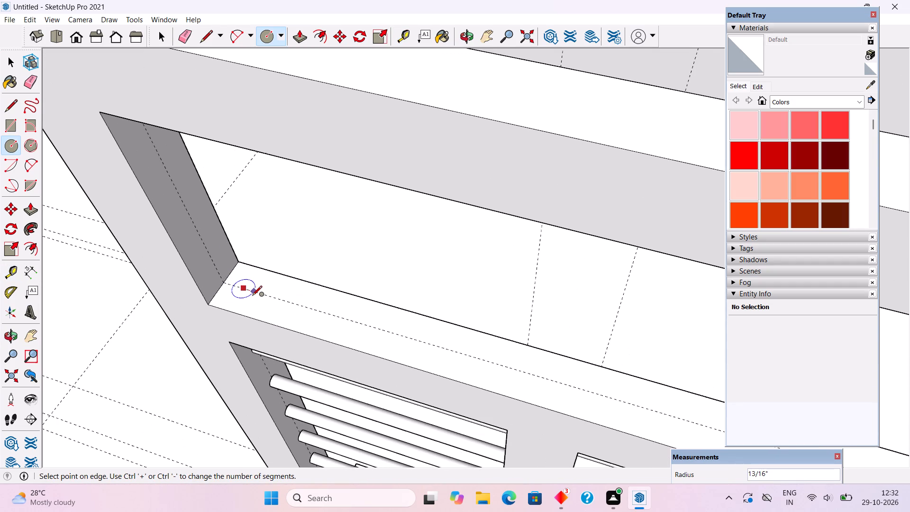
pyautogui.scroll(4, 252, 296)
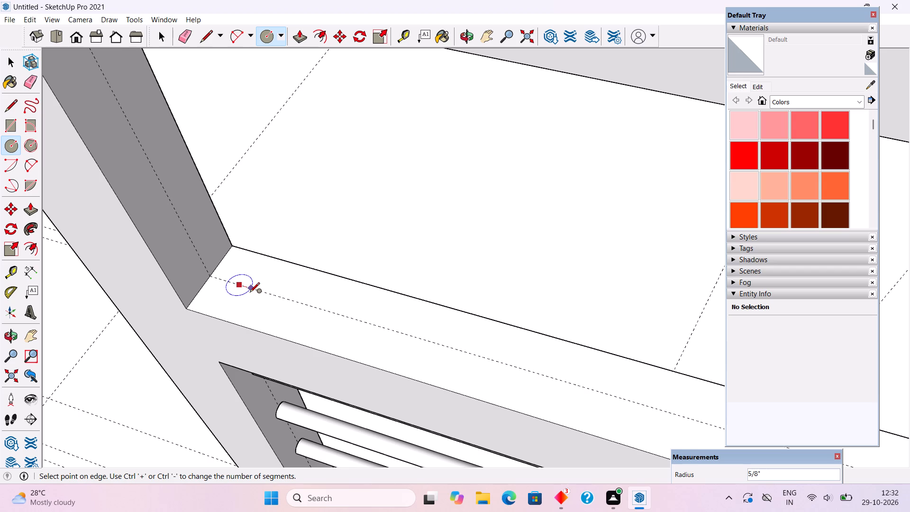
pyautogui.click(250, 293)
pyautogui.press('p')
pyautogui.click(233, 285)
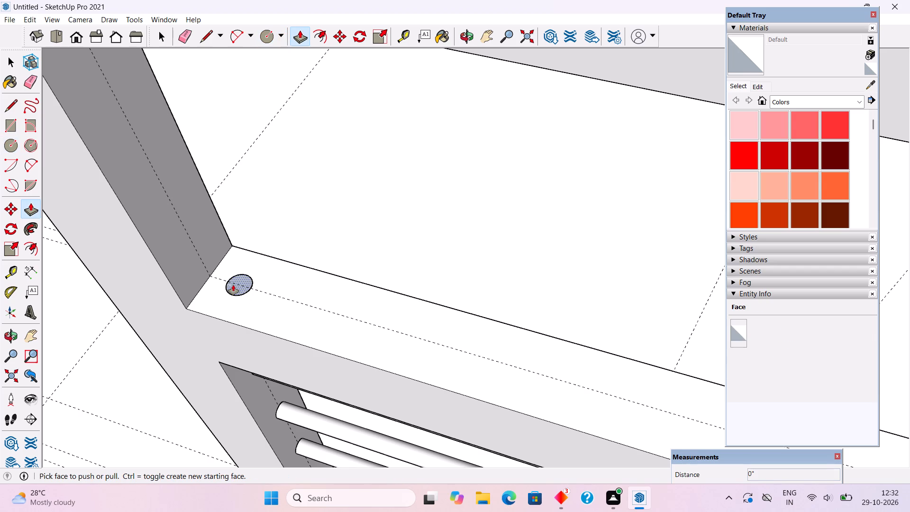
pyautogui.scroll(-10, 227, 245)
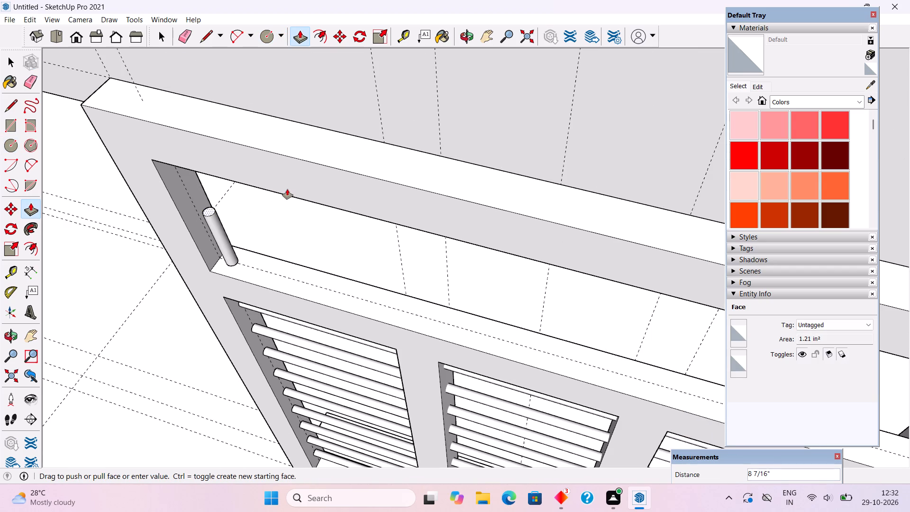
pyautogui.click(318, 202)
# Select the entire vertical round bar in the upper pane and make it a group.
pyautogui.scroll(-11, 318, 219)
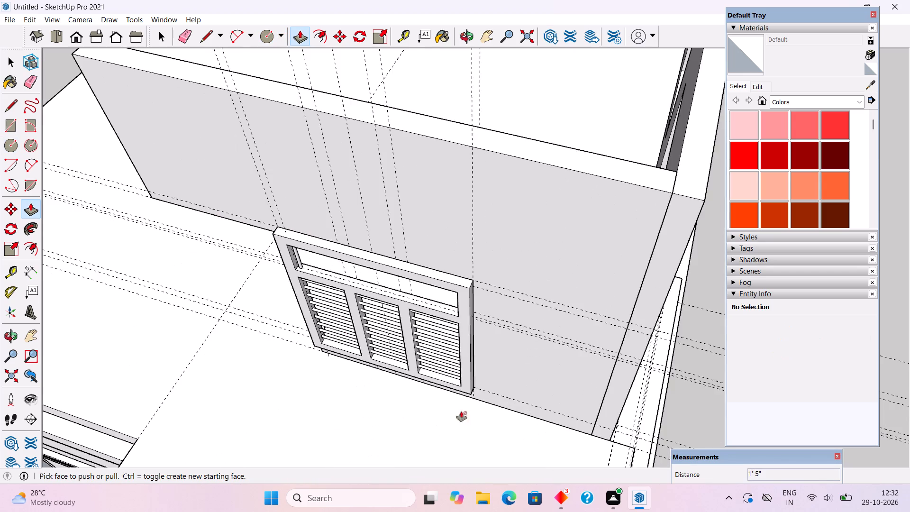
pyautogui.moveTo(486, 345); pyautogui.dragTo(674, 174, button='middle')
pyautogui.scroll(7, 625, 142)
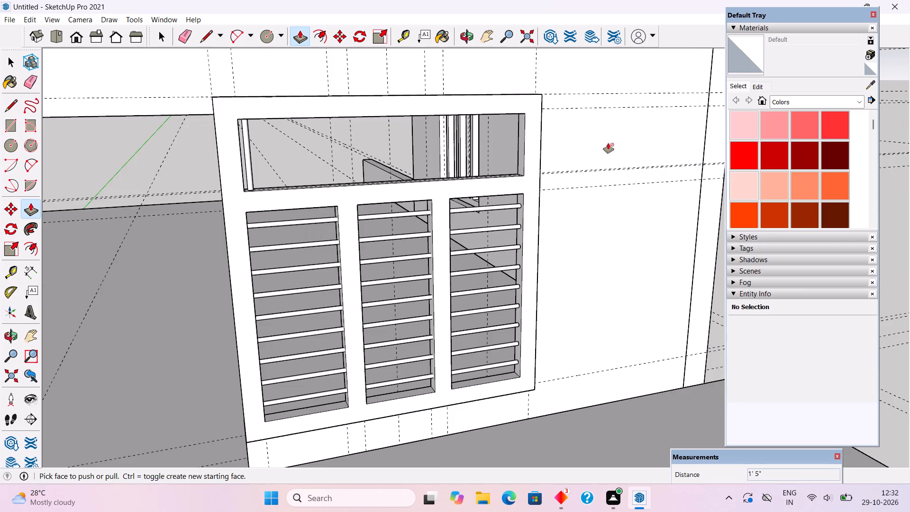
pyautogui.moveTo(589, 139); pyautogui.dragTo(538, 118, button='middle')
pyautogui.press('space')
pyautogui.scroll(3, 229, 146)
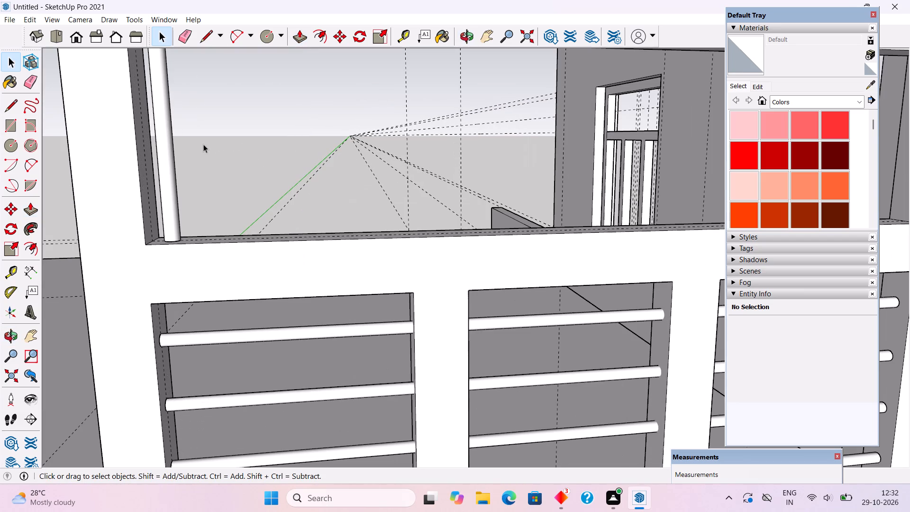
pyautogui.tripleClick(162, 169)
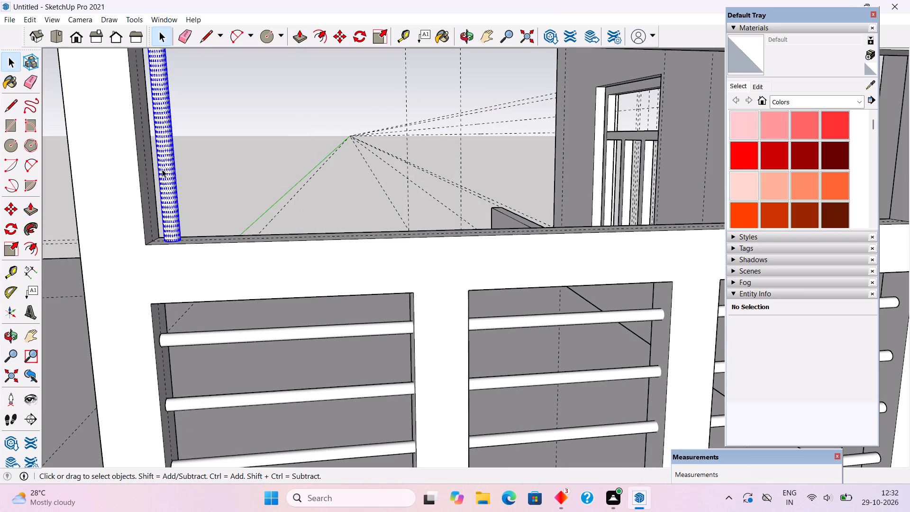
pyautogui.rightClick(162, 169)
pyautogui.click(200, 264)
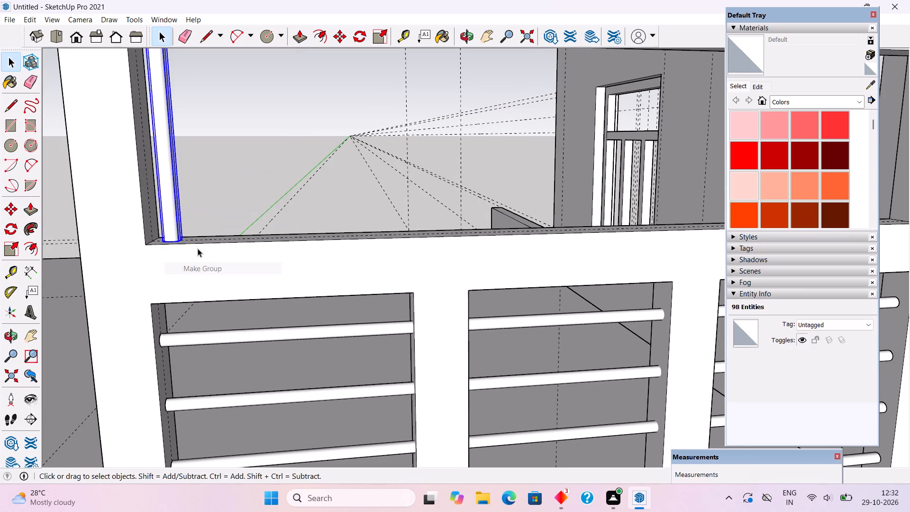
# Copy the vertical bar group 5" along the red axis across the upper pane and array it as 14 copies.
pyautogui.scroll(-10, 197, 236)
pyautogui.moveTo(204, 232); pyautogui.dragTo(204, 306, button='middle')
pyautogui.scroll(5, 129, 251)
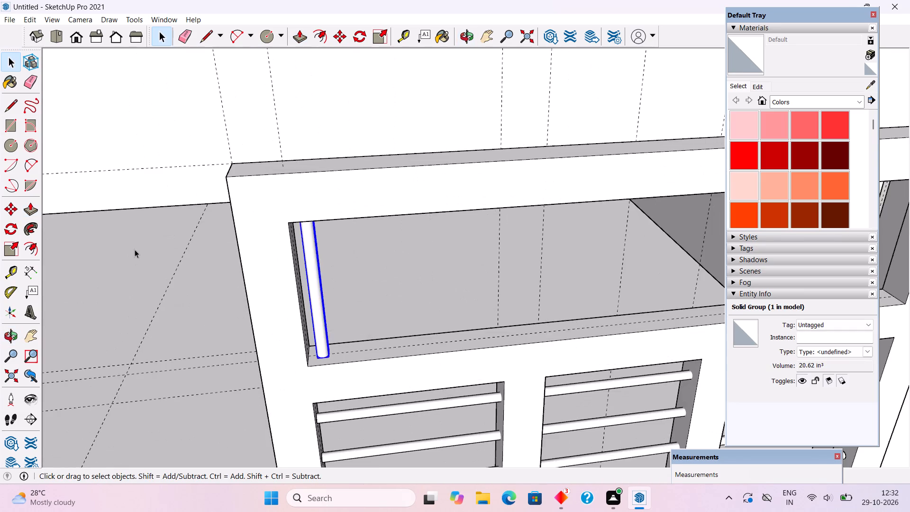
pyautogui.scroll(-3, 201, 274)
pyautogui.scroll(2, 633, 260)
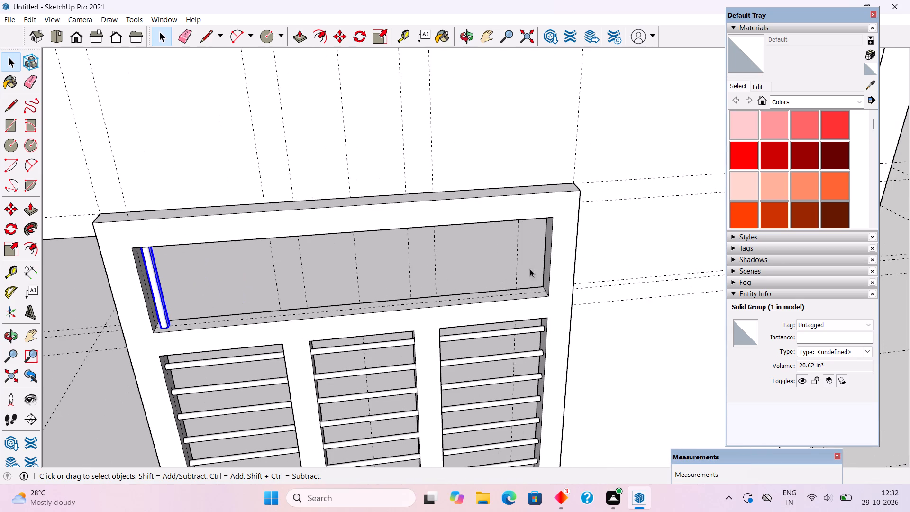
pyautogui.press('m')
pyautogui.click(161, 311)
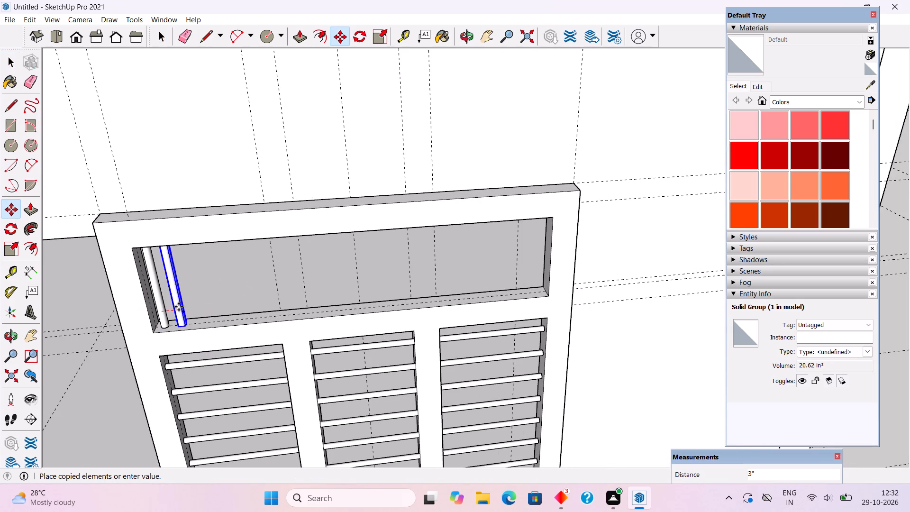
pyautogui.write('5"')
pyautogui.press('Return')
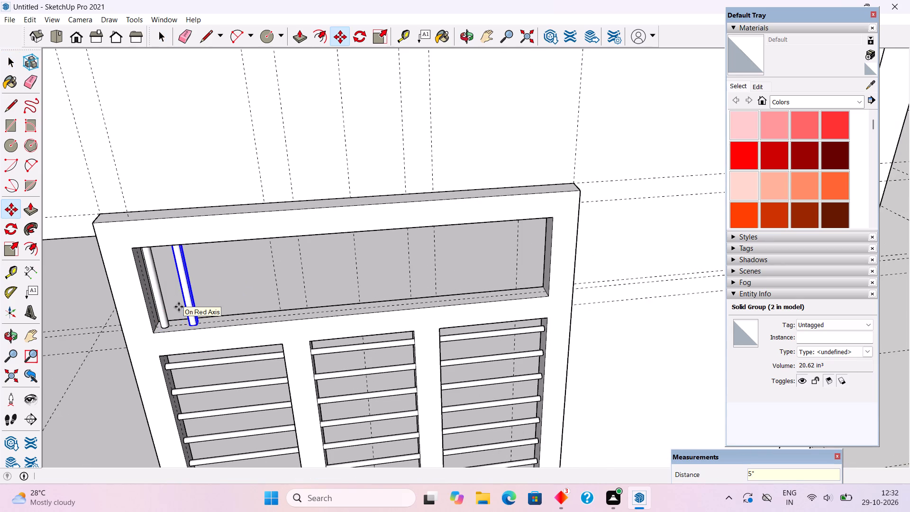
pyautogui.write('x14')
pyautogui.press('Return')
pyautogui.press('space')
pyautogui.scroll(-3, 199, 301)
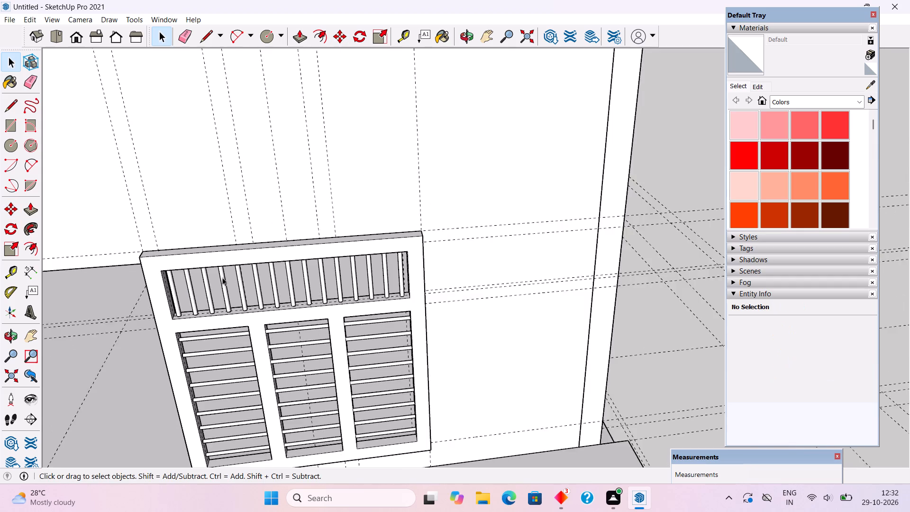
# Select the window frame together with all the horizontal bars across the three lower panes.
pyautogui.scroll(-6, 222, 277)
pyautogui.moveTo(298, 332); pyautogui.dragTo(456, 253, button='middle')
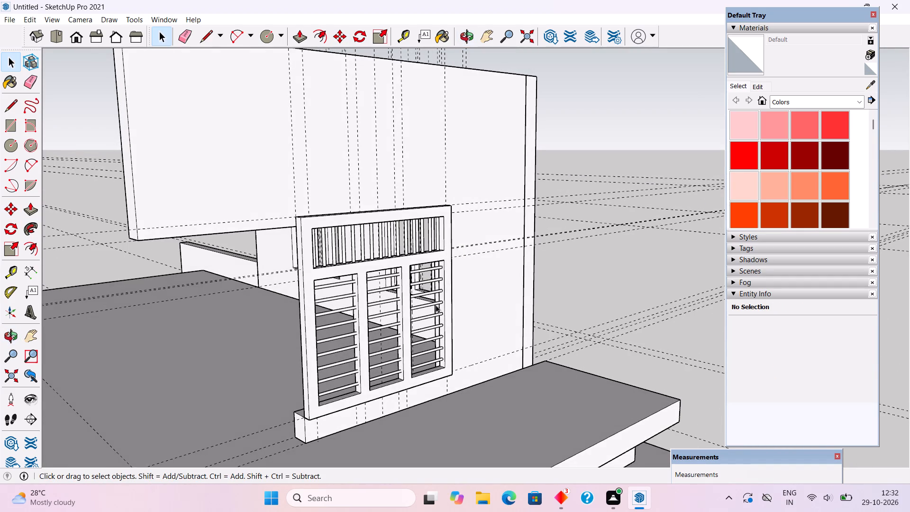
pyautogui.click(408, 384)
pyautogui.scroll(3, 408, 384)
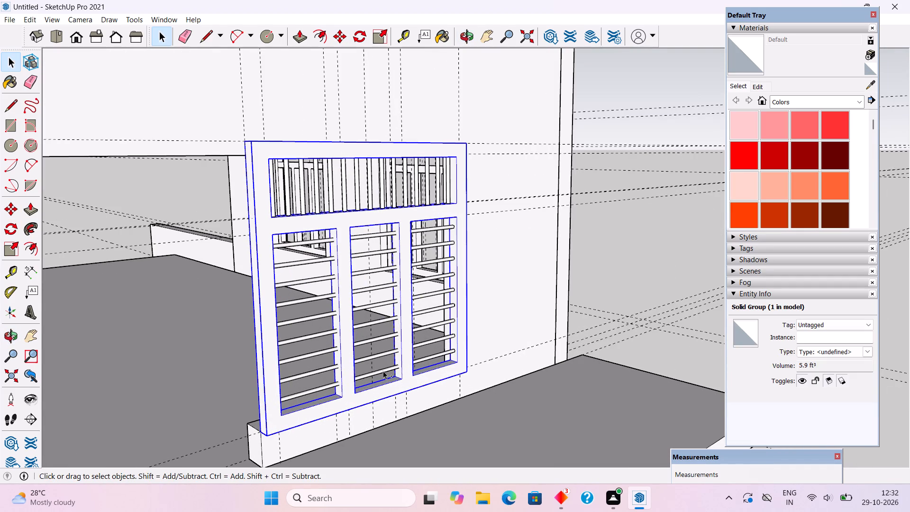
pyautogui.keyDown('ctrl'); pyautogui.click(382, 370); pyautogui.keyUp('ctrl')
pyautogui.keyDown('ctrl'); pyautogui.click(379, 354); pyautogui.keyUp('ctrl')
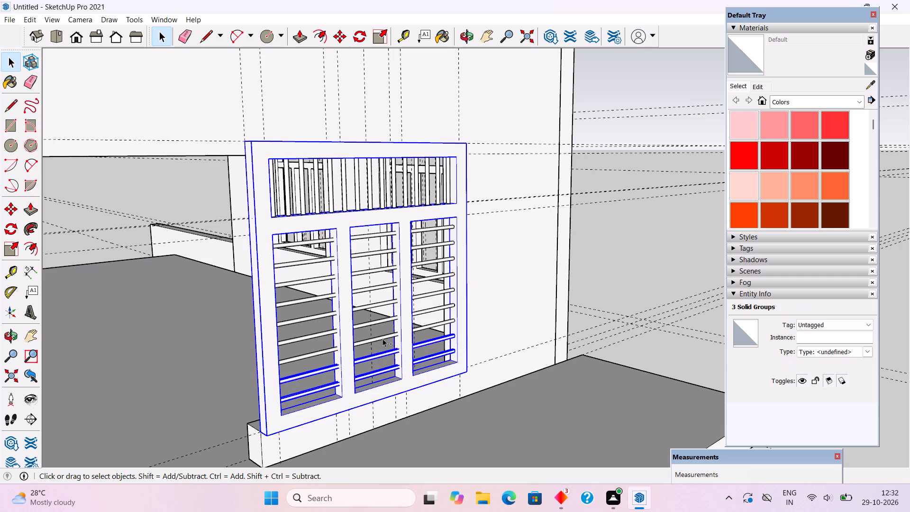
pyautogui.keyDown('ctrl'); pyautogui.click(382, 338); pyautogui.keyUp('ctrl')
pyautogui.keyDown('ctrl'); pyautogui.click(368, 324); pyautogui.keyUp('ctrl')
pyautogui.keyDown('ctrl'); pyautogui.click(370, 305); pyautogui.keyUp('ctrl')
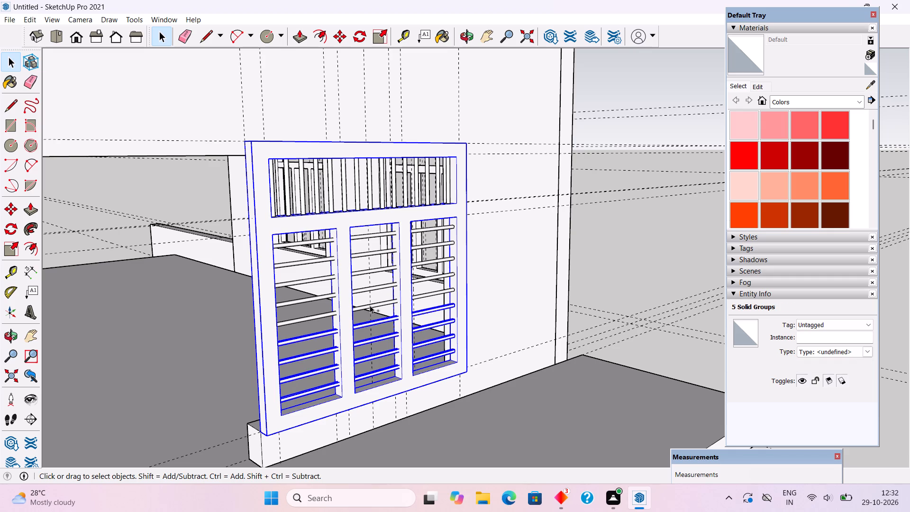
pyautogui.keyDown('ctrl'); pyautogui.click(367, 289); pyautogui.keyUp('ctrl')
pyautogui.keyDown('ctrl'); pyautogui.click(362, 272); pyautogui.keyUp('ctrl')
pyautogui.keyDown('ctrl'); pyautogui.click(365, 253); pyautogui.keyUp('ctrl')
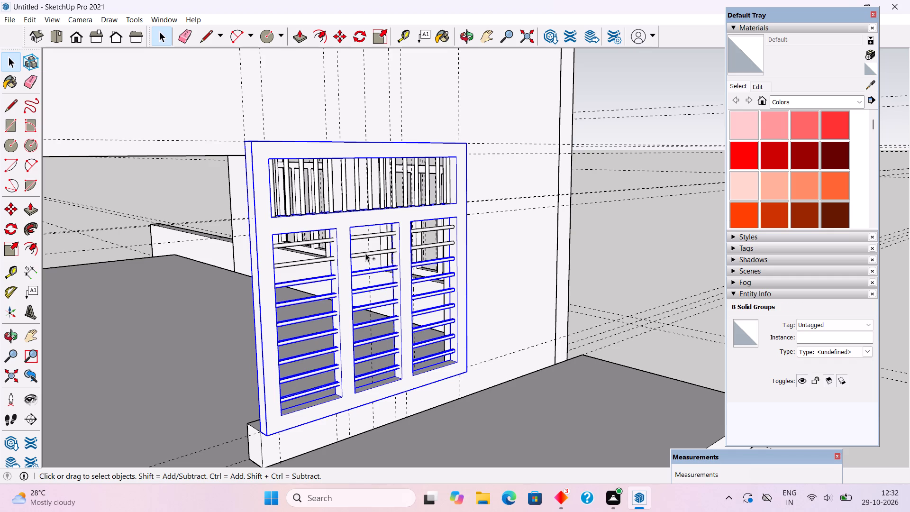
pyautogui.keyDown('ctrl'); pyautogui.click(361, 236); pyautogui.keyUp('ctrl')
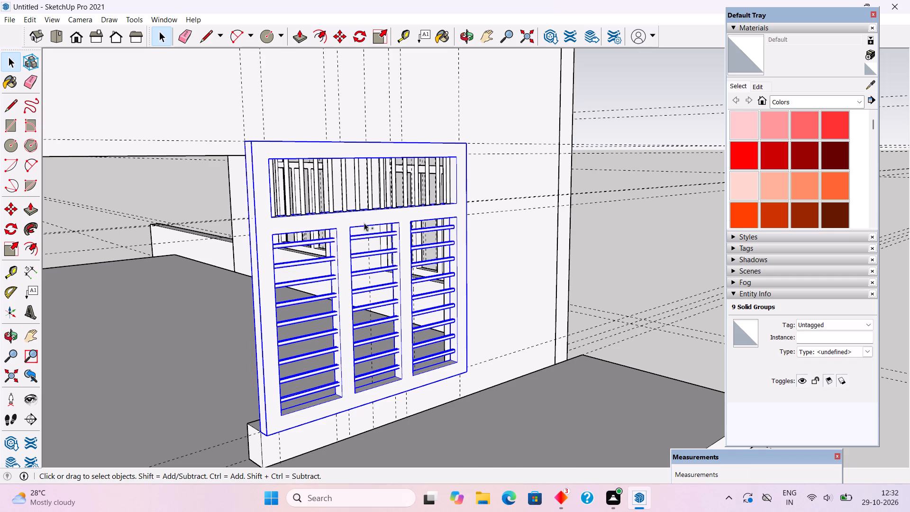
# Add all the vertical round bars in the upper pane to the selected frame and horizontal bars.
pyautogui.keyDown('ctrl'); pyautogui.scroll(7, 262, 190); pyautogui.keyUp('ctrl')
pyautogui.keyDown('ctrl'); pyautogui.click(282, 194); pyautogui.keyUp('ctrl')
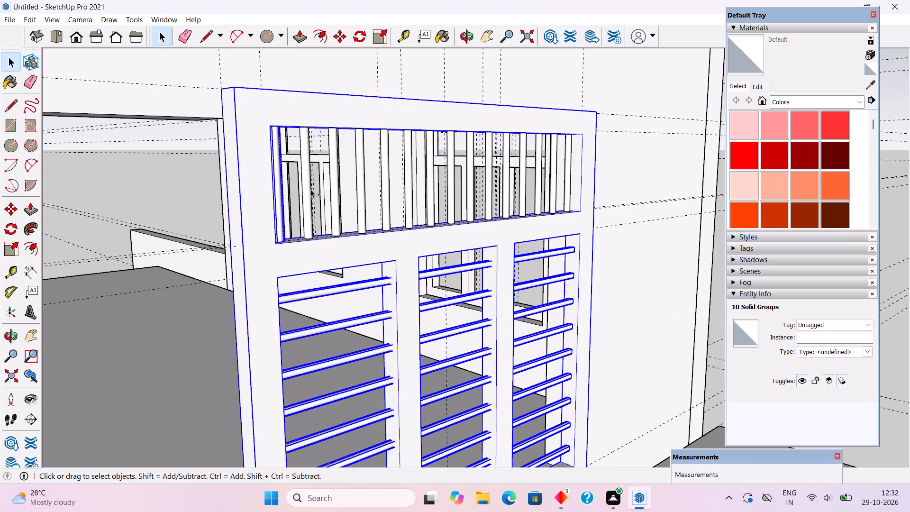
pyautogui.keyDown('ctrl'); pyautogui.click(311, 189); pyautogui.keyUp('ctrl')
pyautogui.keyDown('ctrl'); pyautogui.click(340, 188); pyautogui.keyUp('ctrl')
pyautogui.keyDown('ctrl'); pyautogui.click(362, 188); pyautogui.keyUp('ctrl')
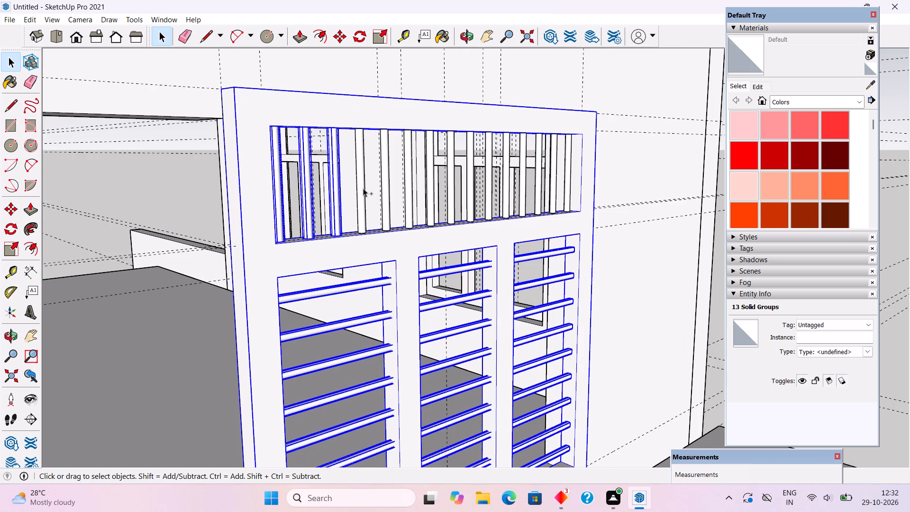
pyautogui.keyDown('ctrl'); pyautogui.click(386, 198); pyautogui.keyUp('ctrl')
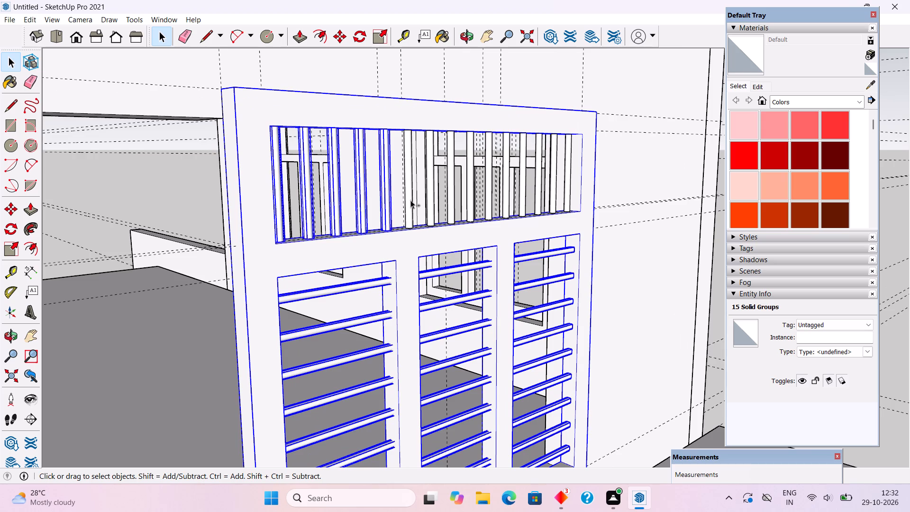
pyautogui.keyDown('ctrl'); pyautogui.click(410, 200); pyautogui.keyUp('ctrl')
pyautogui.keyDown('ctrl'); pyautogui.click(431, 204); pyautogui.keyUp('ctrl')
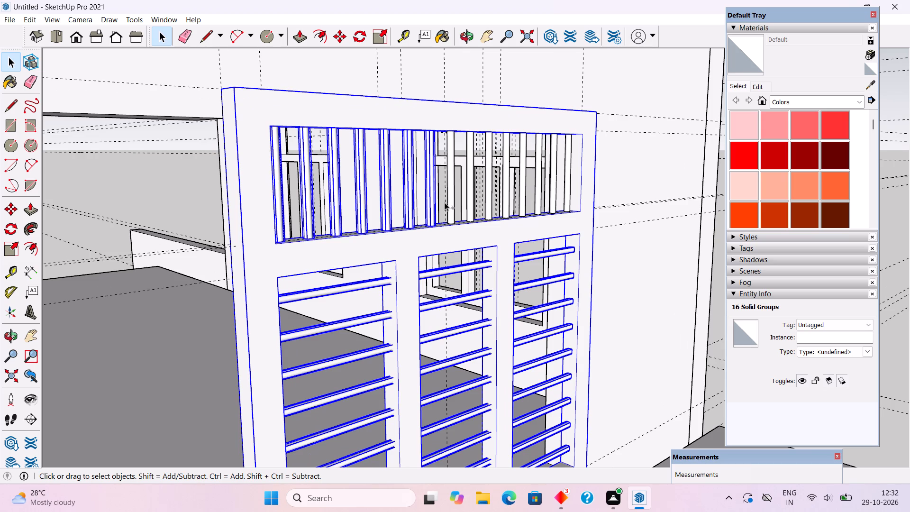
pyautogui.keyDown('ctrl'); pyautogui.click(453, 206); pyautogui.keyUp('ctrl')
pyautogui.keyDown('ctrl'); pyautogui.click(472, 209); pyautogui.keyUp('ctrl')
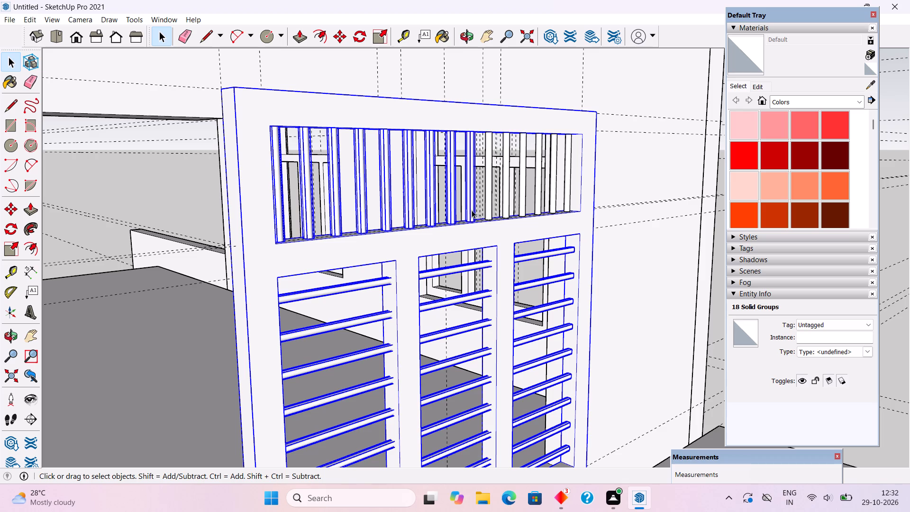
pyautogui.keyDown('ctrl'); pyautogui.click(488, 211); pyautogui.keyUp('ctrl')
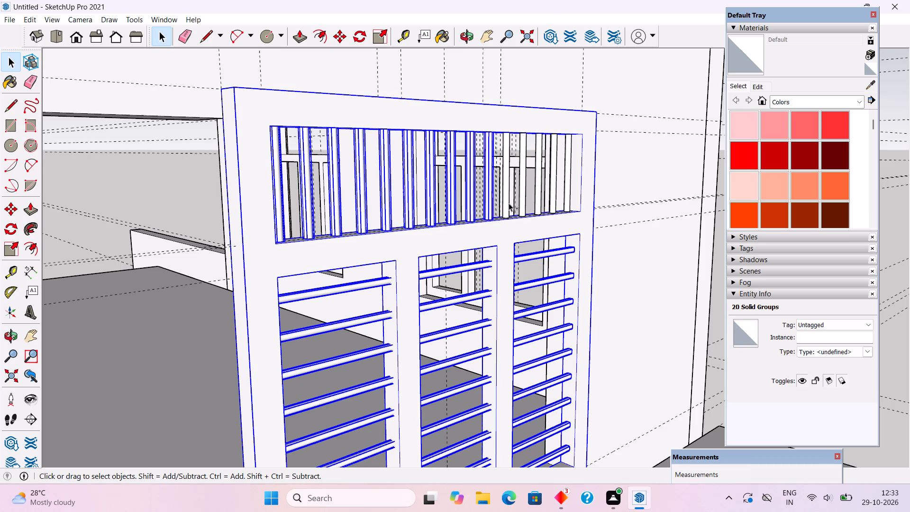
pyautogui.keyDown('ctrl'); pyautogui.click(509, 203); pyautogui.keyUp('ctrl')
pyautogui.keyDown('ctrl'); pyautogui.click(525, 206); pyautogui.keyUp('ctrl')
pyautogui.keyDown('ctrl'); pyautogui.click(539, 204); pyautogui.keyUp('ctrl')
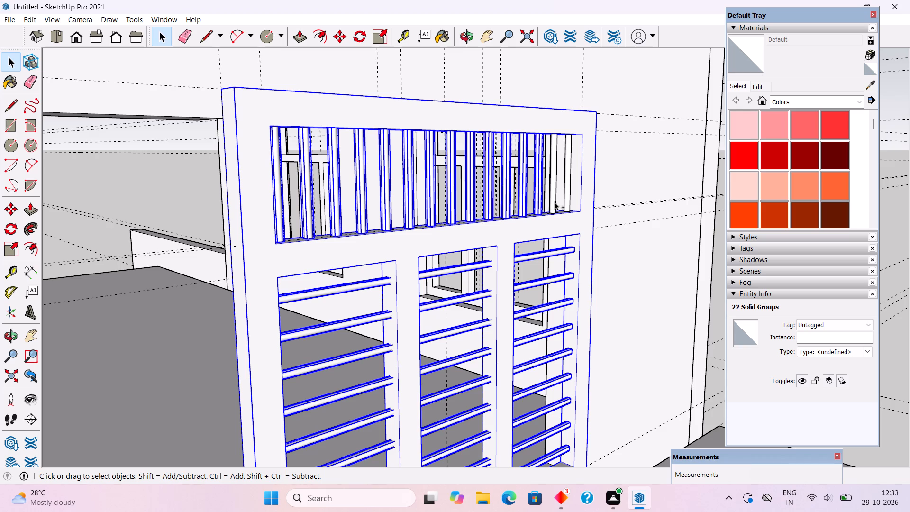
pyautogui.keyDown('ctrl'); pyautogui.click(555, 202); pyautogui.keyUp('ctrl')
pyautogui.keyDown('ctrl'); pyautogui.click(566, 202); pyautogui.keyUp('ctrl')
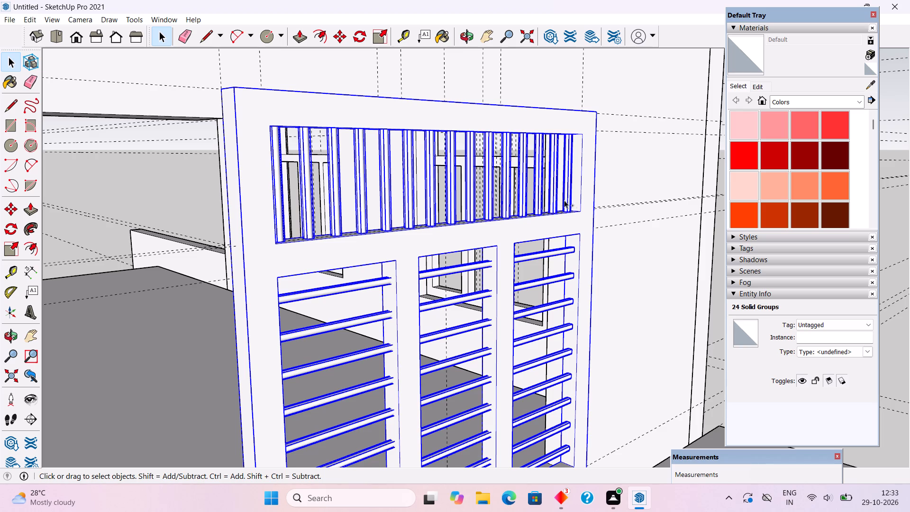
# Move the selected window frame and bars about 8 1/2" along the green axis into the wall opening, from the frame's lower outer corner.
pyautogui.keyDown('ctrl'); pyautogui.scroll(-4, 539, 179); pyautogui.keyUp('ctrl')
pyautogui.scroll(-4, 518, 170)
pyautogui.moveTo(544, 246); pyautogui.dragTo(608, 261, button='middle')
pyautogui.scroll(3, 611, 286)
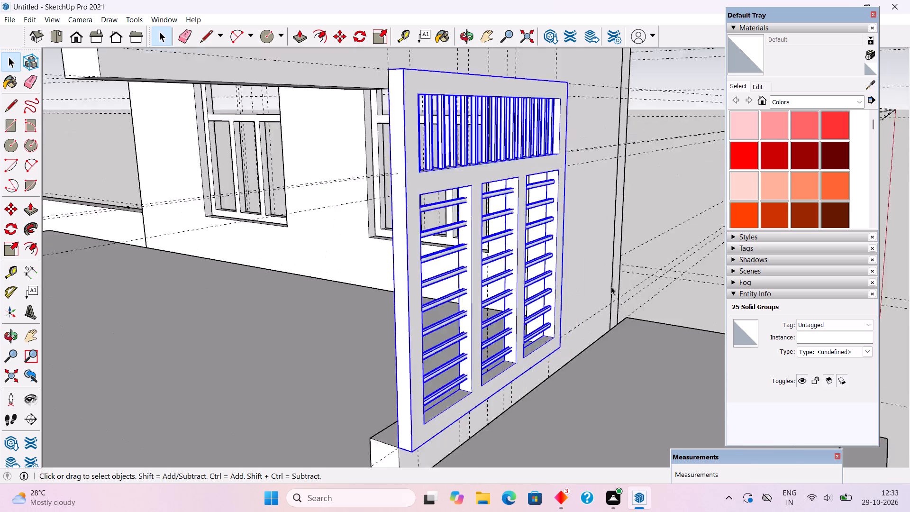
pyautogui.scroll(4, 611, 286)
pyautogui.press('m')
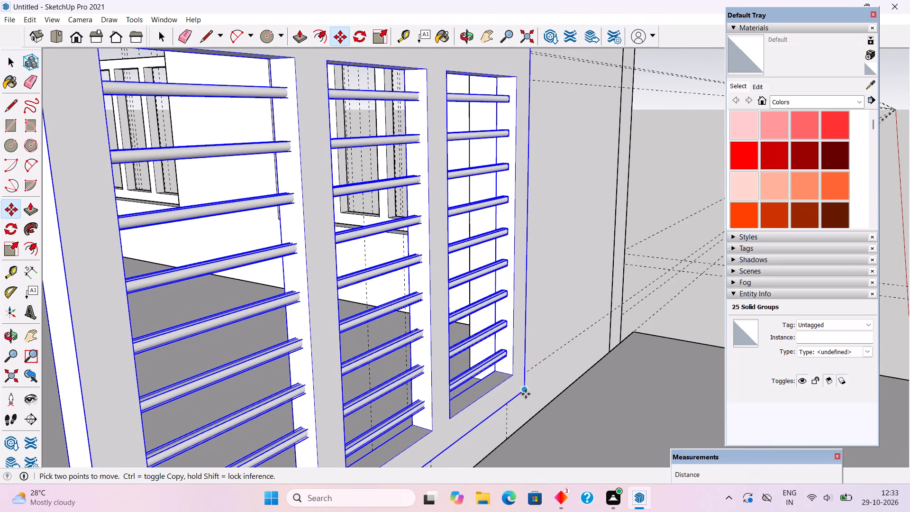
pyautogui.click(526, 393)
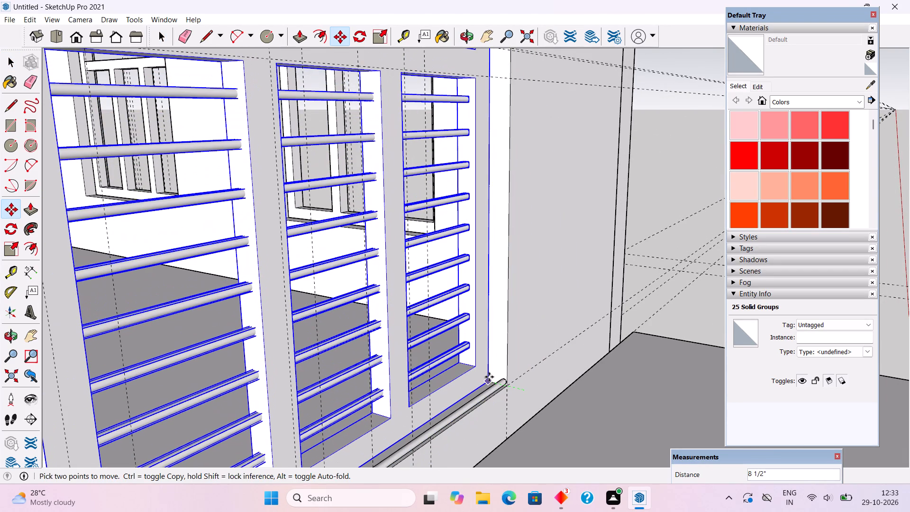
pyautogui.click(489, 377)
pyautogui.press('space')
# Delete the stray round bar lying along the sill beneath the window frame.
pyautogui.click(491, 385)
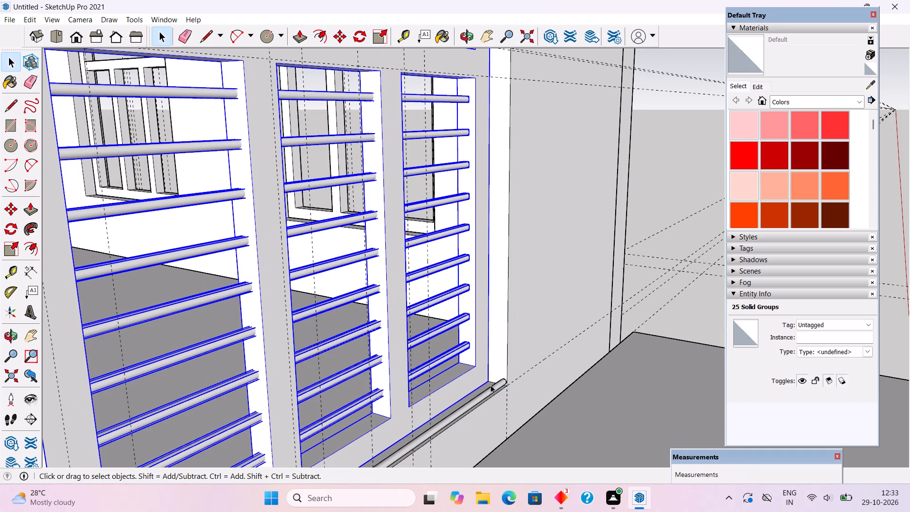
pyautogui.press('Delete')
# Select the window frame together with all the vertical round bars in its upper pane.
pyautogui.click(481, 373)
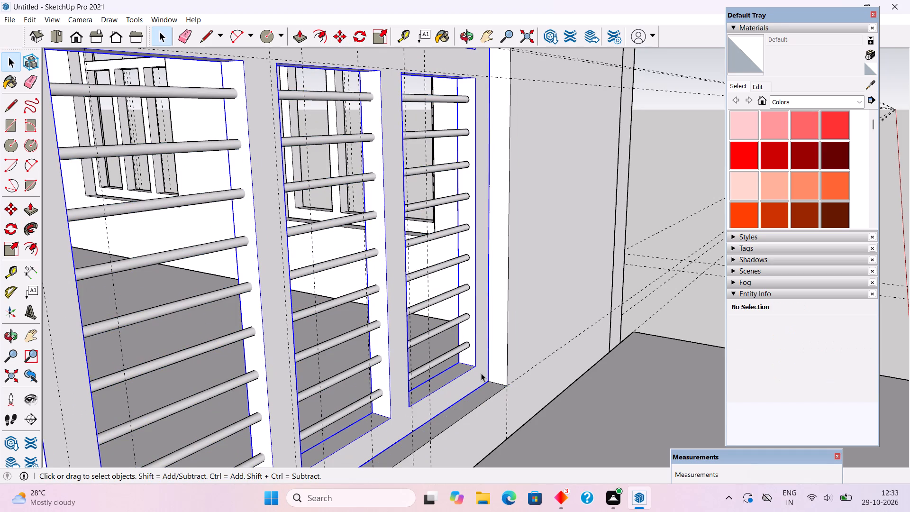
pyautogui.scroll(-5, 481, 373)
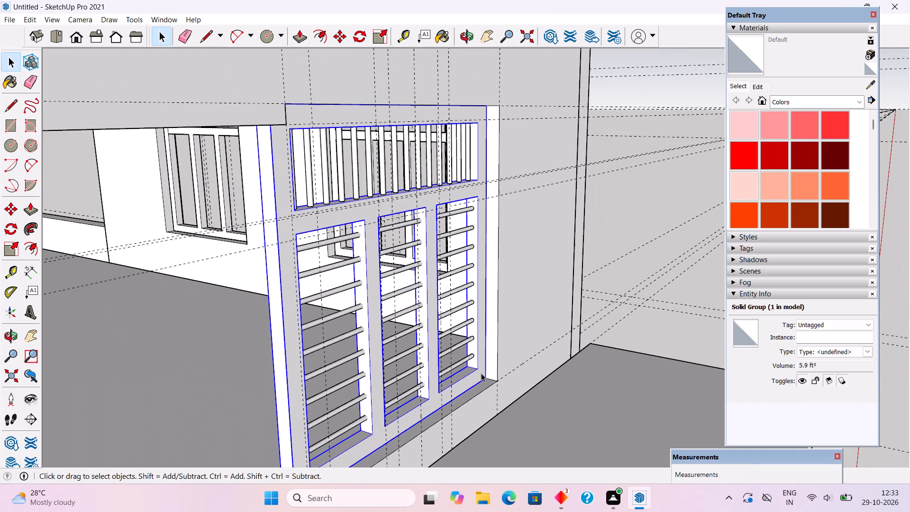
pyautogui.scroll(-4, 481, 373)
pyautogui.moveTo(473, 371); pyautogui.dragTo(432, 357, button='middle')
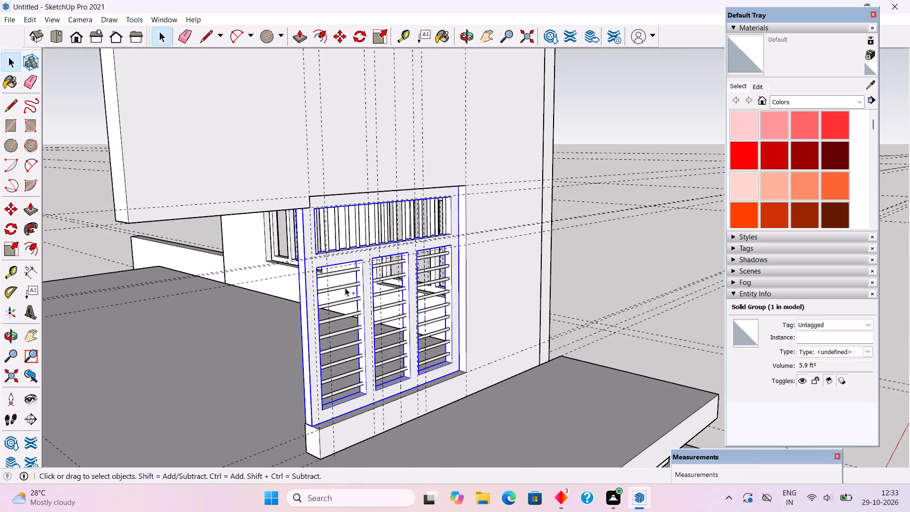
pyautogui.keyDown('ctrl'); pyautogui.scroll(9, 333, 259); pyautogui.keyUp('ctrl')
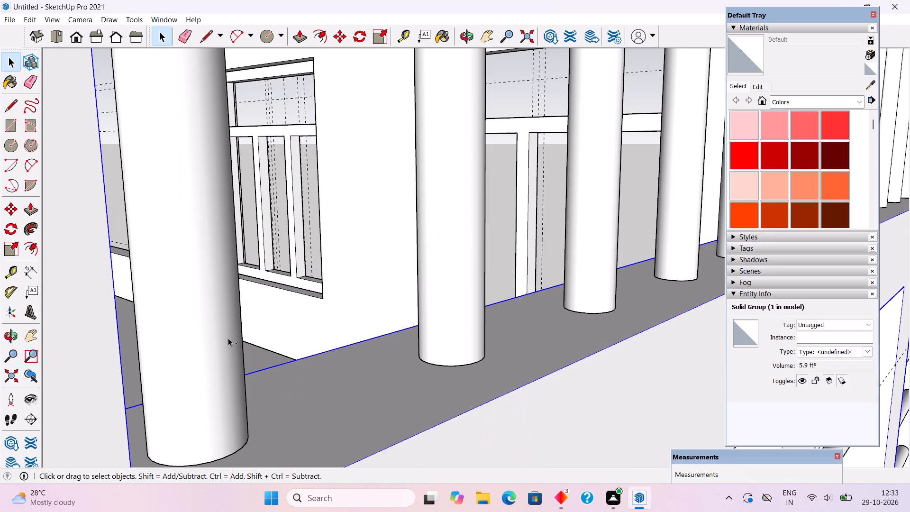
pyautogui.keyDown('ctrl'); pyautogui.click(228, 338); pyautogui.keyUp('ctrl')
pyautogui.keyDown('ctrl'); pyautogui.click(454, 310); pyautogui.keyUp('ctrl')
pyautogui.keyDown('ctrl'); pyautogui.scroll(-12, 452, 307); pyautogui.keyUp('ctrl')
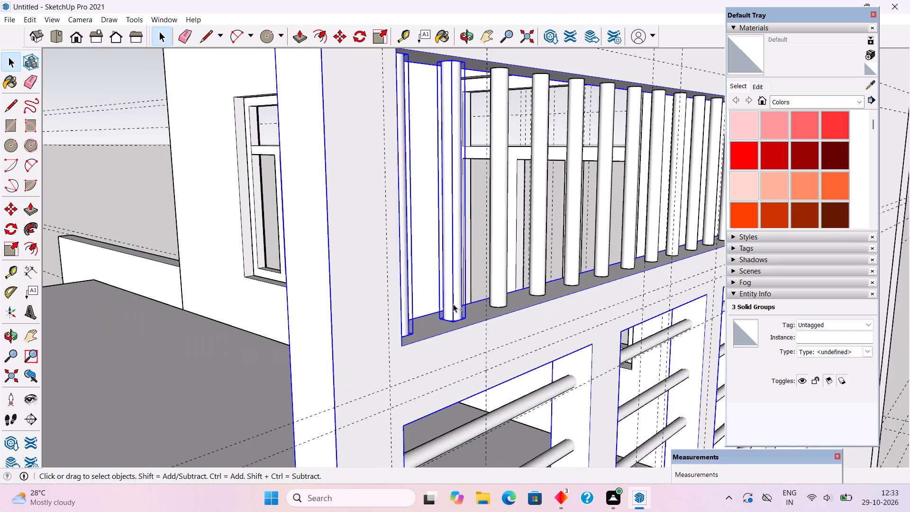
pyautogui.keyDown('ctrl'); pyautogui.scroll(-5, 453, 304); pyautogui.keyUp('ctrl')
pyautogui.keyDown('ctrl'); pyautogui.click(485, 300); pyautogui.keyUp('ctrl')
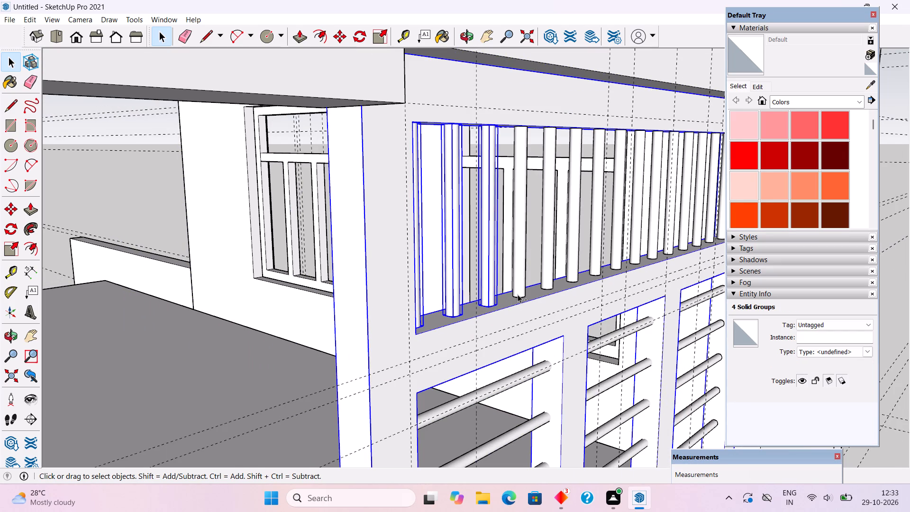
pyautogui.keyDown('ctrl'); pyautogui.click(518, 294); pyautogui.keyUp('ctrl')
pyautogui.keyDown('ctrl'); pyautogui.click(548, 286); pyautogui.keyUp('ctrl')
pyautogui.keyDown('ctrl'); pyautogui.click(575, 277); pyautogui.keyUp('ctrl')
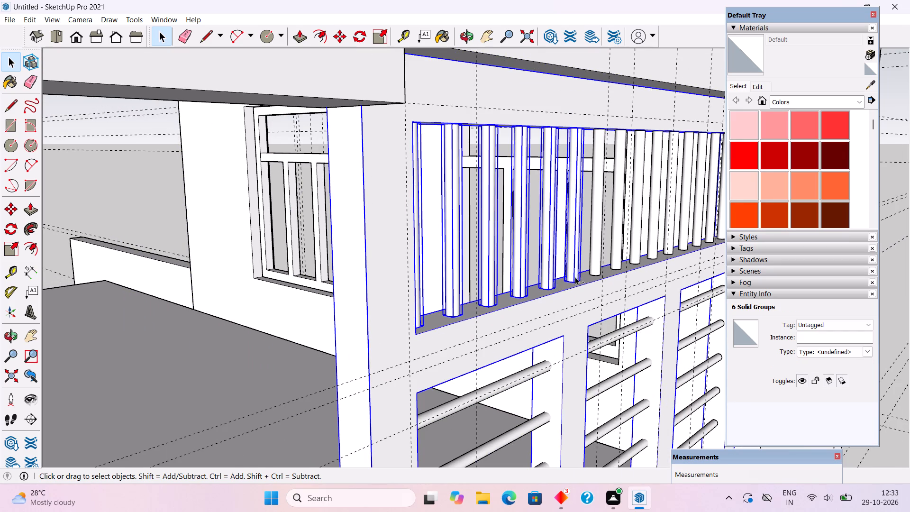
pyautogui.keyDown('ctrl'); pyautogui.click(596, 259); pyautogui.keyUp('ctrl')
pyautogui.keyDown('ctrl'); pyautogui.click(618, 260); pyautogui.keyUp('ctrl')
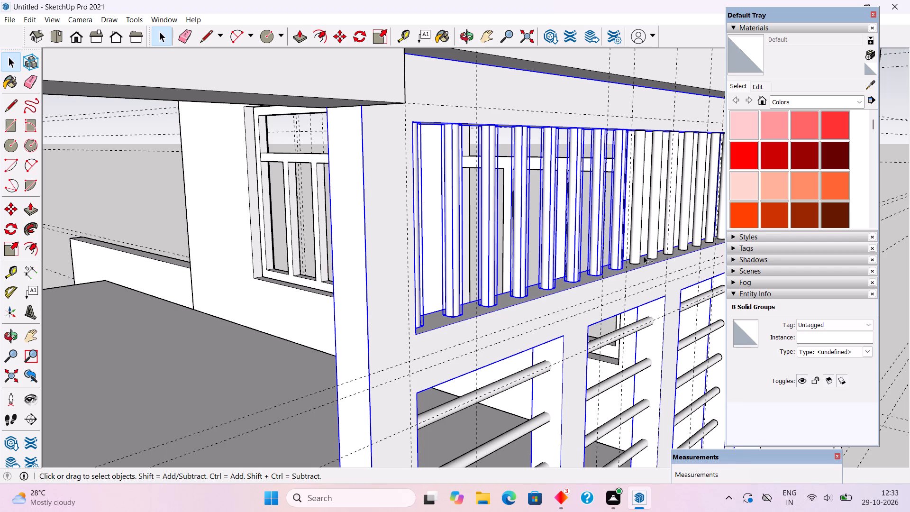
pyautogui.keyDown('ctrl'); pyautogui.click(635, 261); pyautogui.keyUp('ctrl')
pyautogui.keyDown('ctrl'); pyautogui.click(654, 250); pyautogui.keyUp('ctrl')
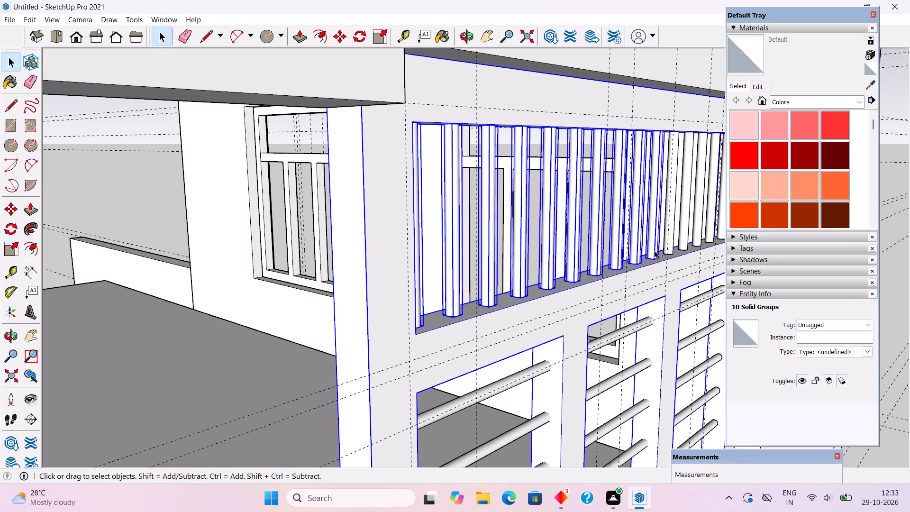
pyautogui.keyDown('ctrl'); pyautogui.click(672, 251); pyautogui.keyUp('ctrl')
pyautogui.keyDown('ctrl'); pyautogui.scroll(-5, 437, 270); pyautogui.keyUp('ctrl')
pyautogui.keyDown('ctrl'); pyautogui.scroll(2, 562, 256); pyautogui.keyUp('ctrl')
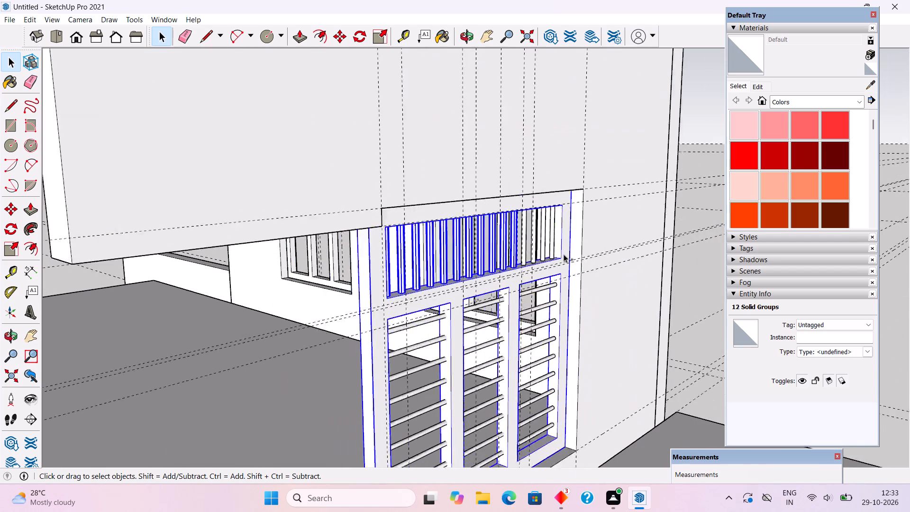
pyautogui.keyDown('ctrl'); pyautogui.scroll(6, 564, 254); pyautogui.keyUp('ctrl')
pyautogui.keyDown('ctrl'); pyautogui.click(488, 269); pyautogui.keyUp('ctrl')
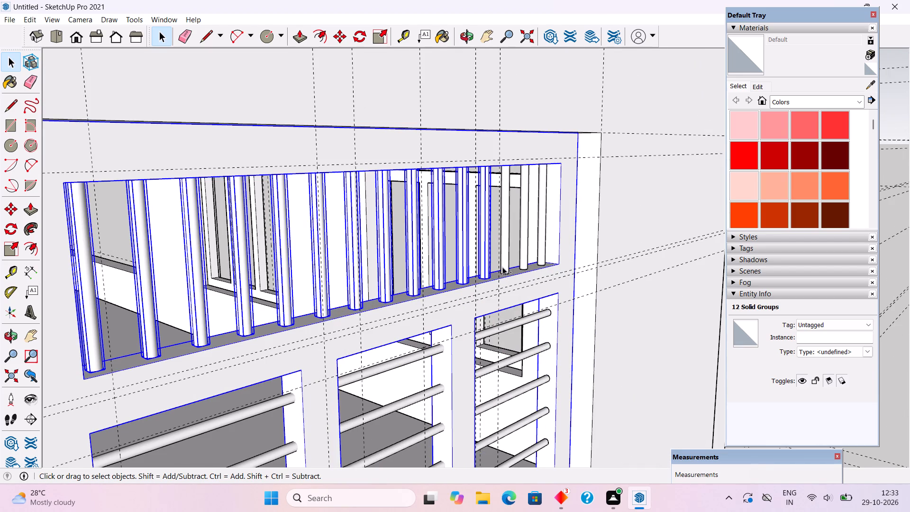
pyautogui.keyDown('ctrl'); pyautogui.click(503, 267); pyautogui.keyUp('ctrl')
pyautogui.keyDown('ctrl'); pyautogui.click(528, 265); pyautogui.keyUp('ctrl')
pyautogui.keyDown('ctrl'); pyautogui.click(544, 259); pyautogui.keyUp('ctrl')
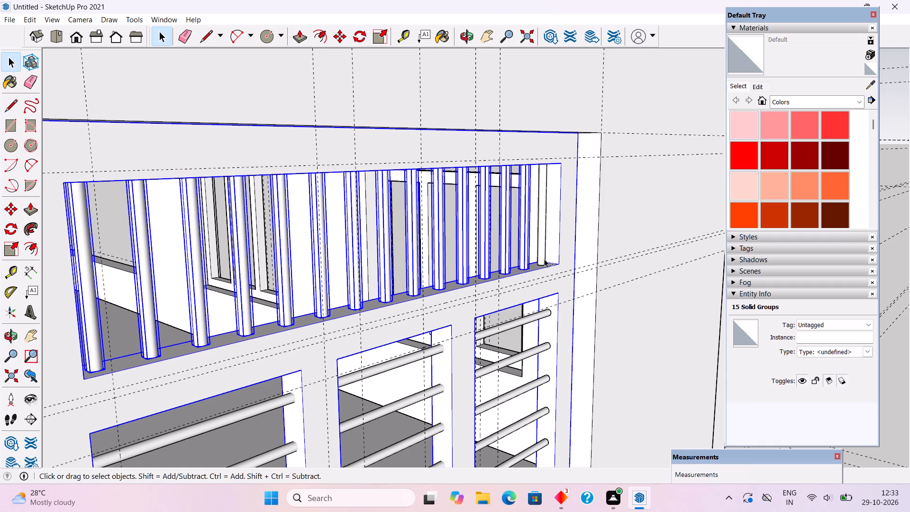
# Add all nine rows of horizontal bars across the three lower panes to the selection.
pyautogui.keyDown('ctrl'); pyautogui.scroll(-10, 542, 262); pyautogui.keyUp('ctrl')
pyautogui.keyDown('ctrl'); pyautogui.moveTo(540, 306); pyautogui.dragTo(420, 260, button='middle'); pyautogui.keyUp('ctrl')
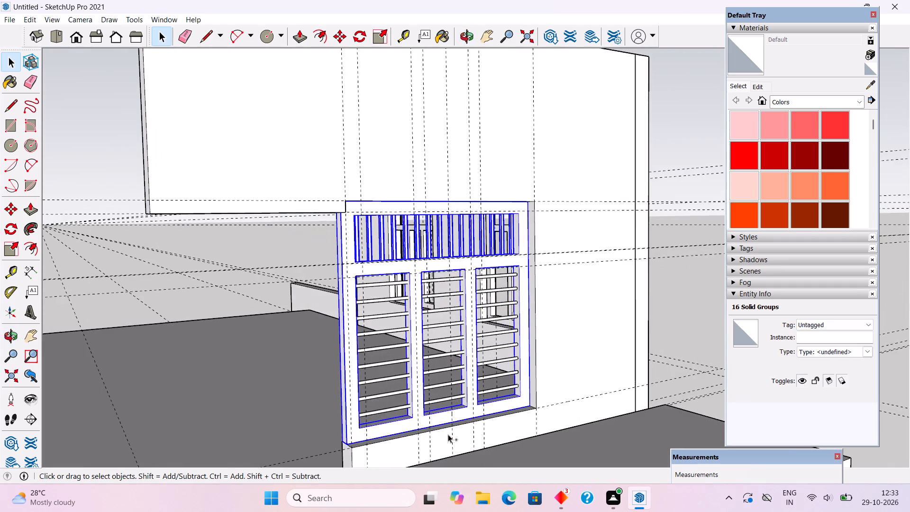
pyautogui.keyDown('ctrl'); pyautogui.scroll(5, 436, 458); pyautogui.keyUp('ctrl')
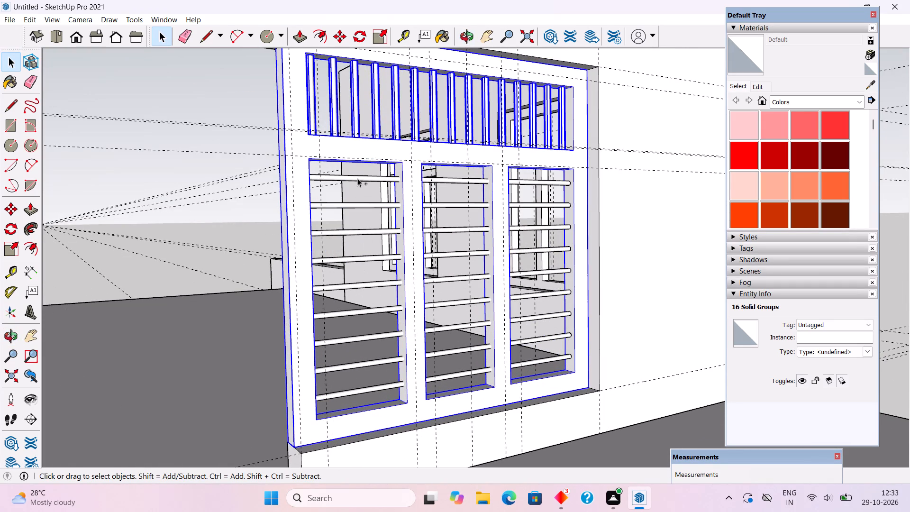
pyautogui.keyDown('ctrl'); pyautogui.click(357, 178); pyautogui.keyUp('ctrl')
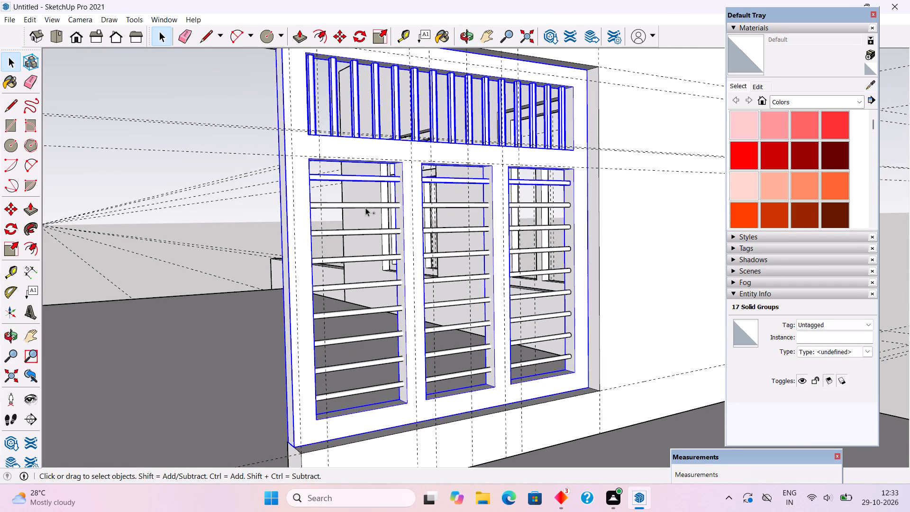
pyautogui.keyDown('ctrl'); pyautogui.click(367, 205); pyautogui.keyUp('ctrl')
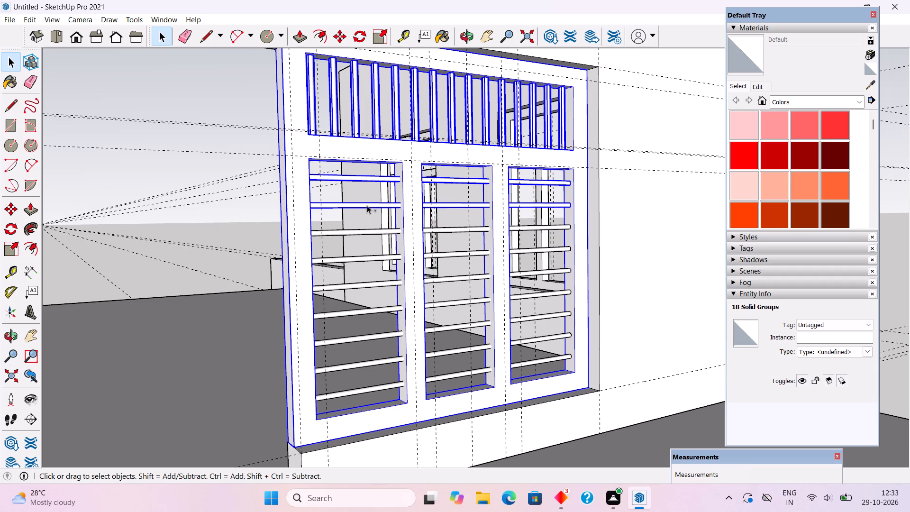
pyautogui.keyDown('ctrl'); pyautogui.click(362, 234); pyautogui.keyUp('ctrl')
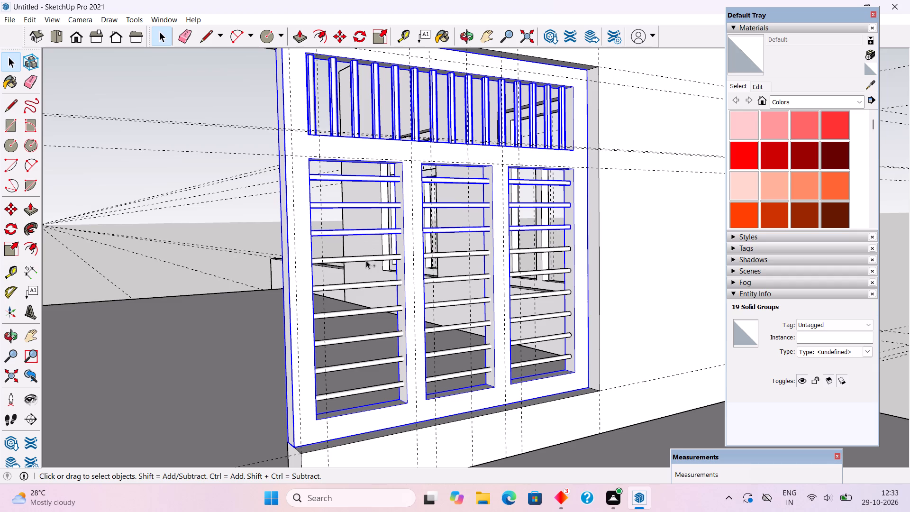
pyautogui.keyDown('ctrl'); pyautogui.click(366, 260); pyautogui.keyUp('ctrl')
pyautogui.keyDown('ctrl'); pyautogui.click(375, 286); pyautogui.keyUp('ctrl')
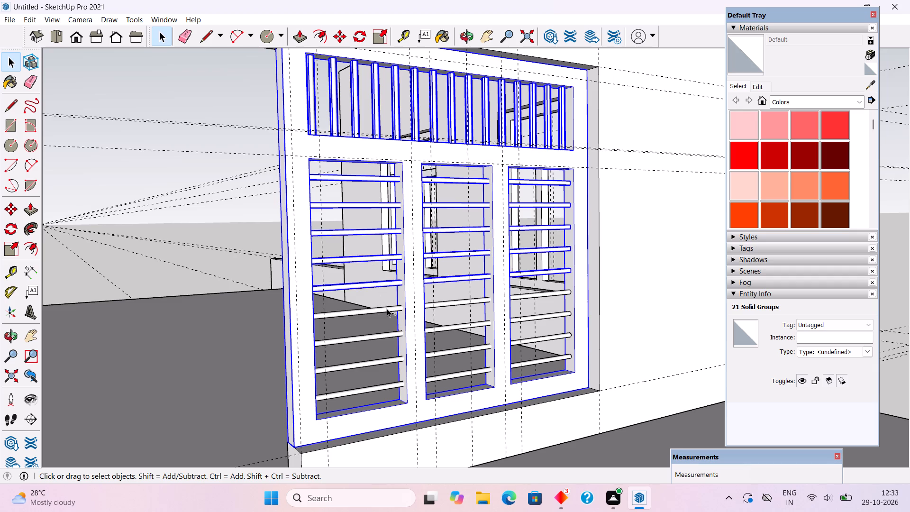
pyautogui.keyDown('ctrl'); pyautogui.click(387, 309); pyautogui.keyUp('ctrl')
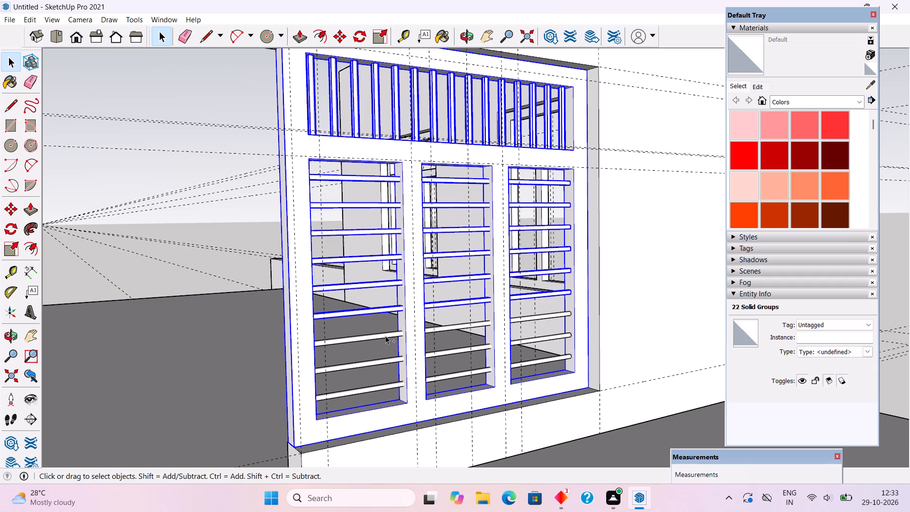
pyautogui.keyDown('ctrl'); pyautogui.click(385, 336); pyautogui.keyUp('ctrl')
pyautogui.keyDown('ctrl'); pyautogui.click(397, 361); pyautogui.keyUp('ctrl')
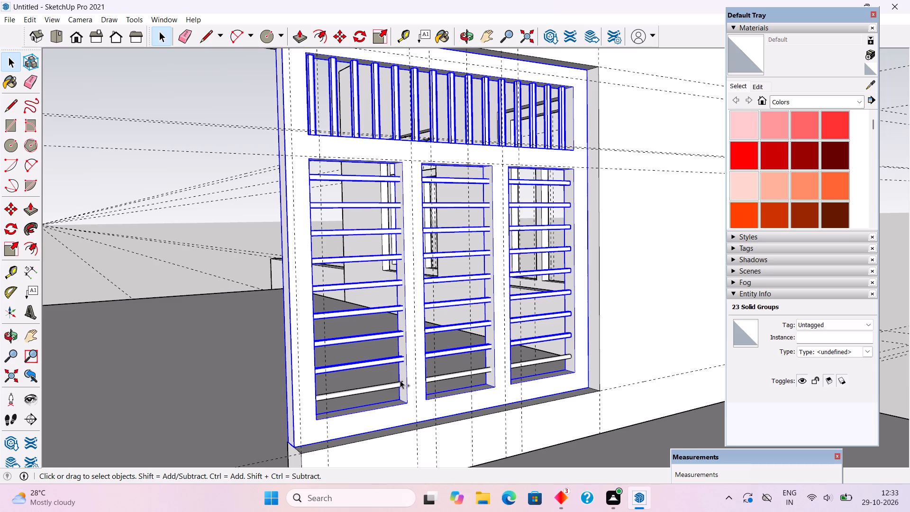
pyautogui.keyDown('ctrl'); pyautogui.click(400, 381); pyautogui.keyUp('ctrl')
# Move the selected window and bars outward so the frame's lower corner meets the wall opening's outer lower corner.
pyautogui.keyDown('ctrl'); pyautogui.scroll(-5, 403, 378); pyautogui.keyUp('ctrl')
pyautogui.moveTo(409, 378); pyautogui.dragTo(545, 396, button='middle')
pyautogui.scroll(7, 549, 389)
pyautogui.press('m')
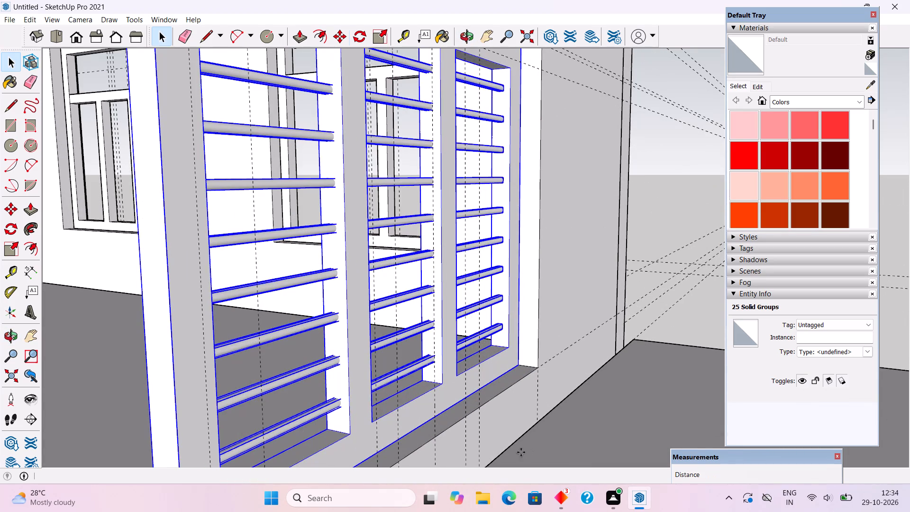
pyautogui.click(520, 367)
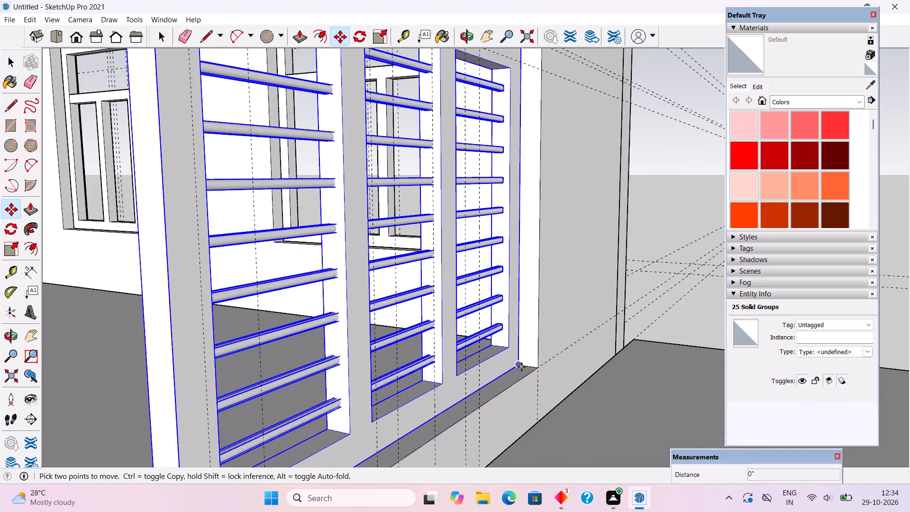
pyautogui.click(538, 368)
pyautogui.press('space')
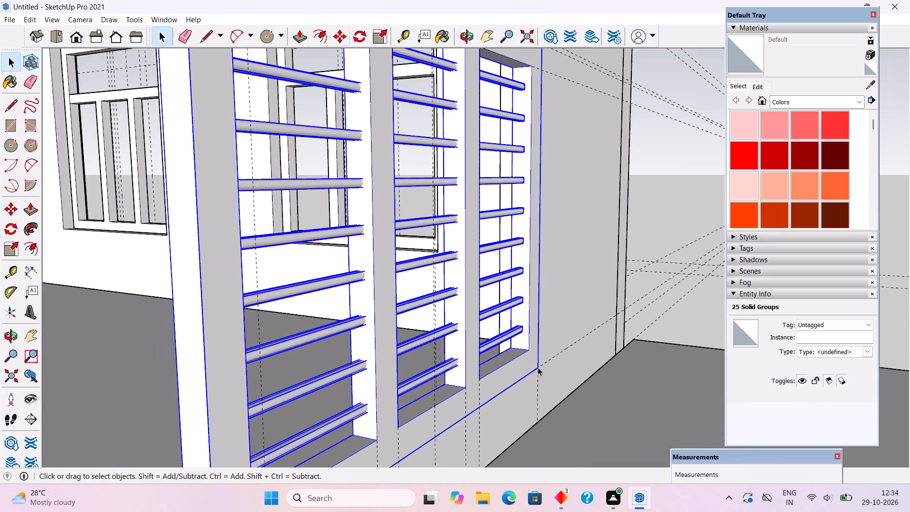
# Examine the repositioned upper-floor window and compare it with the glazed ground-floor porch window.
pyautogui.scroll(-10, 500, 350)
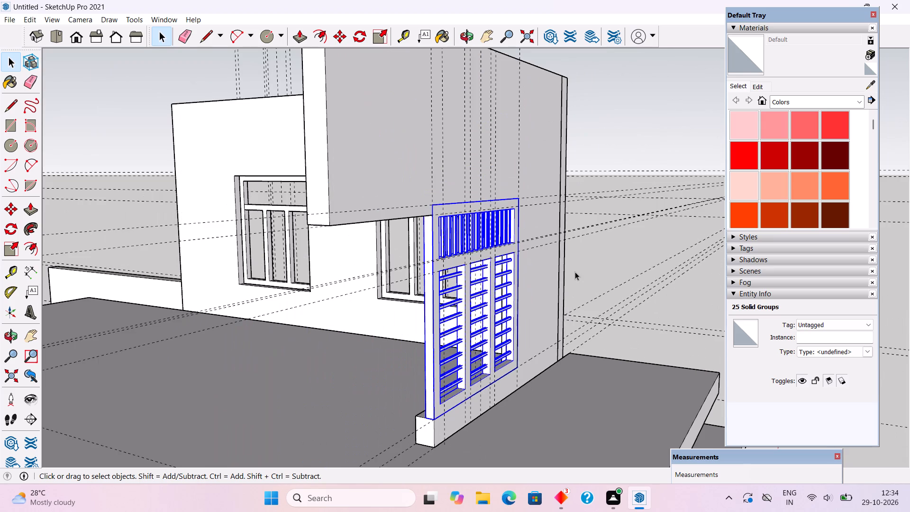
pyautogui.click(575, 272)
pyautogui.moveTo(591, 357); pyautogui.dragTo(536, 329, button='middle')
pyautogui.scroll(-4, 590, 357)
pyautogui.scroll(-4, 431, 303)
pyautogui.scroll(4, 481, 376)
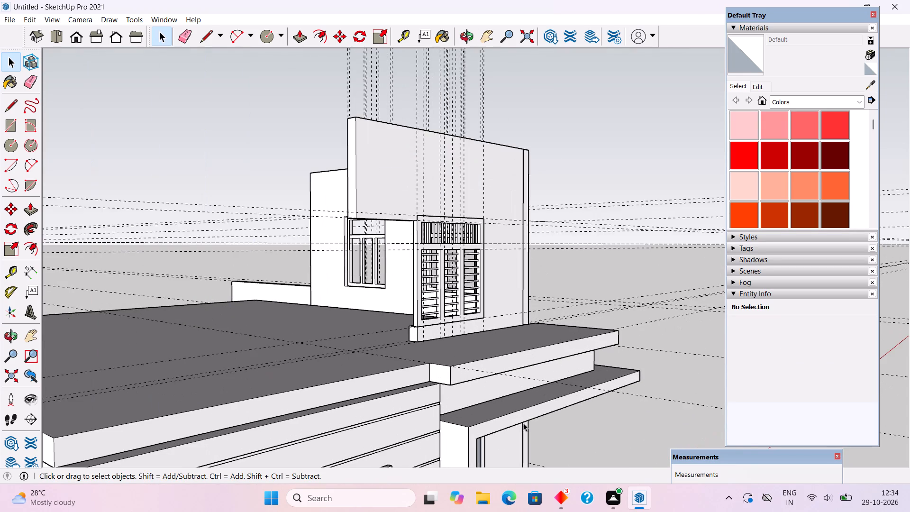
pyautogui.moveTo(482, 388); pyautogui.dragTo(389, 251, button='middle')
pyautogui.scroll(6, 455, 388)
pyautogui.scroll(3, 427, 357)
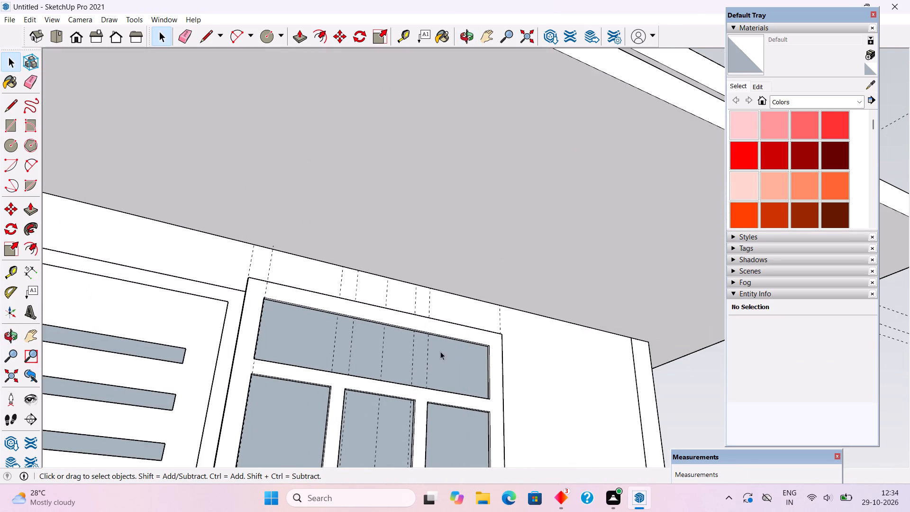
pyautogui.scroll(-15, 443, 362)
pyautogui.moveTo(415, 262); pyautogui.dragTo(435, 404, button='middle')
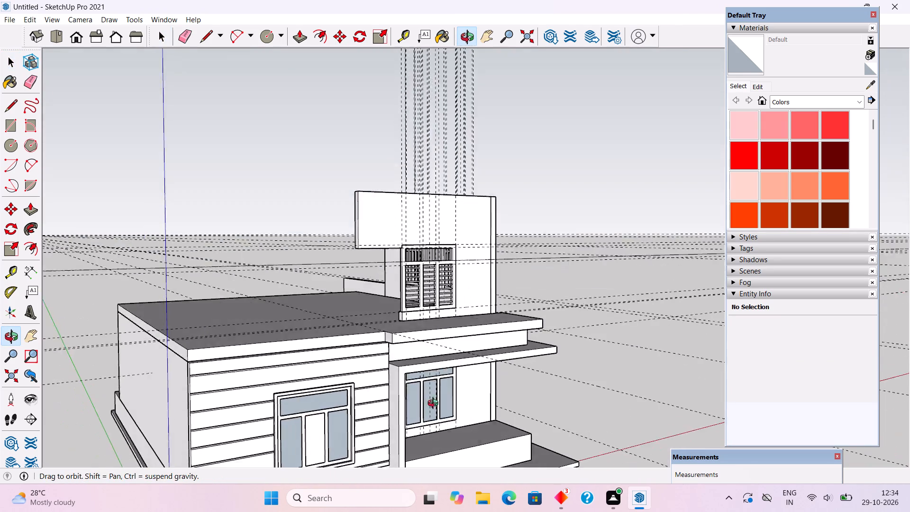
pyautogui.moveTo(435, 404); pyautogui.dragTo(437, 423, button='middle')
# Draw a 6' 2" by 1' 5" glass rectangle over the barred upper pane of the upper-floor window.
pyautogui.scroll(9, 490, 278)
pyautogui.scroll(4, 287, 224)
pyautogui.scroll(1, 338, 212)
pyautogui.moveTo(338, 212); pyautogui.dragTo(319, 216, button='middle')
pyautogui.press('r')
pyautogui.moveTo(371, 225); pyautogui.dragTo(328, 232, button='middle')
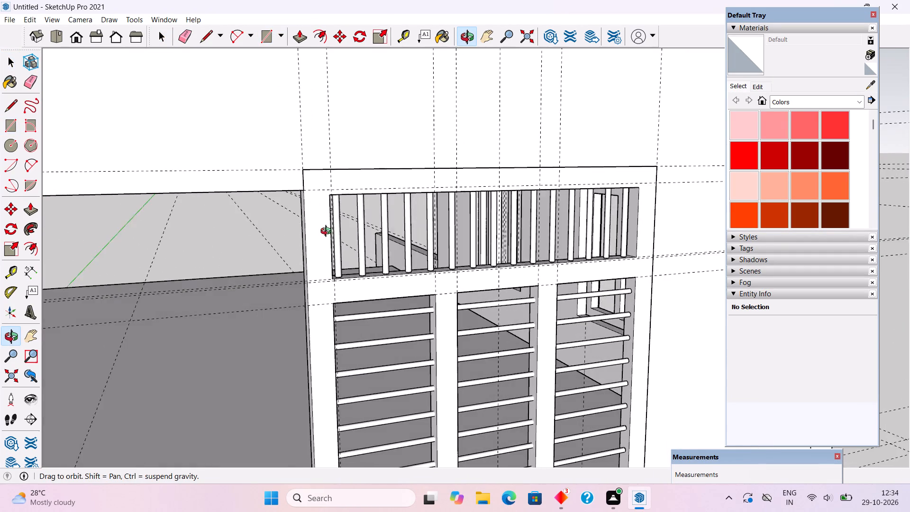
pyautogui.moveTo(328, 232); pyautogui.dragTo(305, 225, button='middle')
pyautogui.scroll(4, 325, 192)
pyautogui.click(323, 193)
pyautogui.scroll(-3, 347, 221)
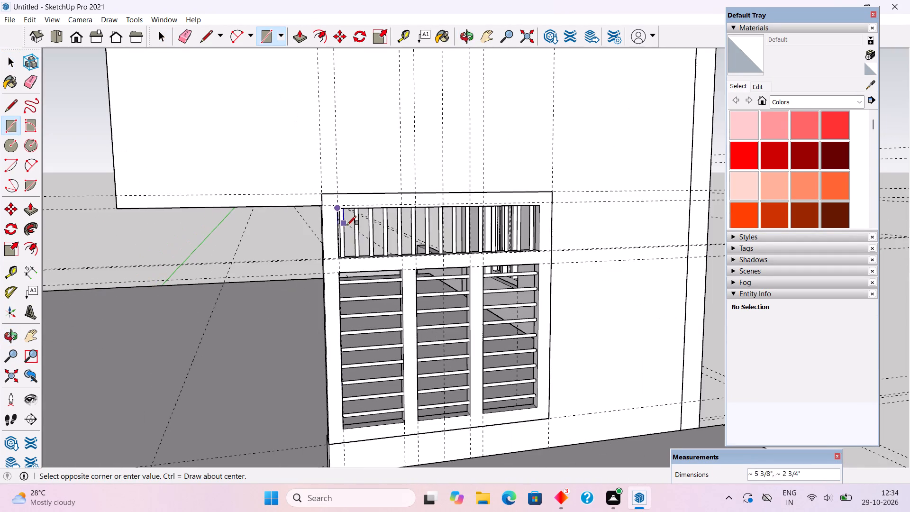
pyautogui.scroll(4, 528, 254)
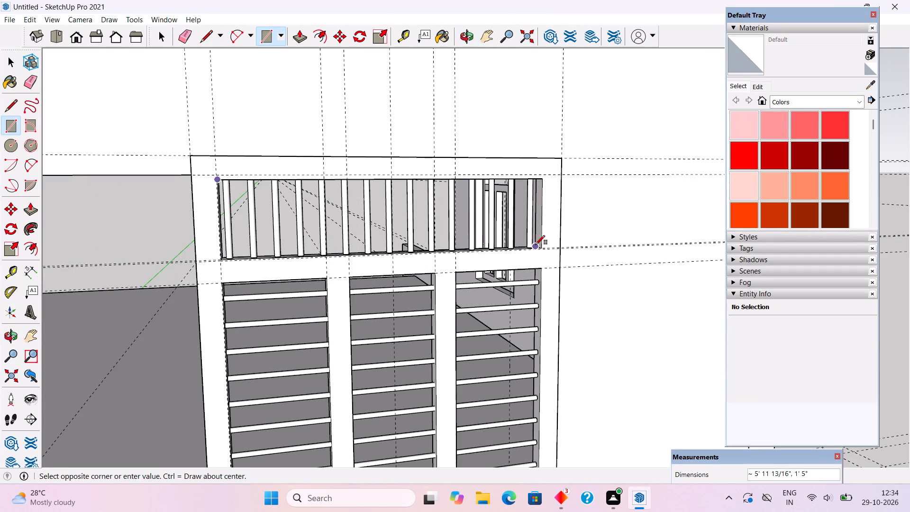
pyautogui.click(544, 247)
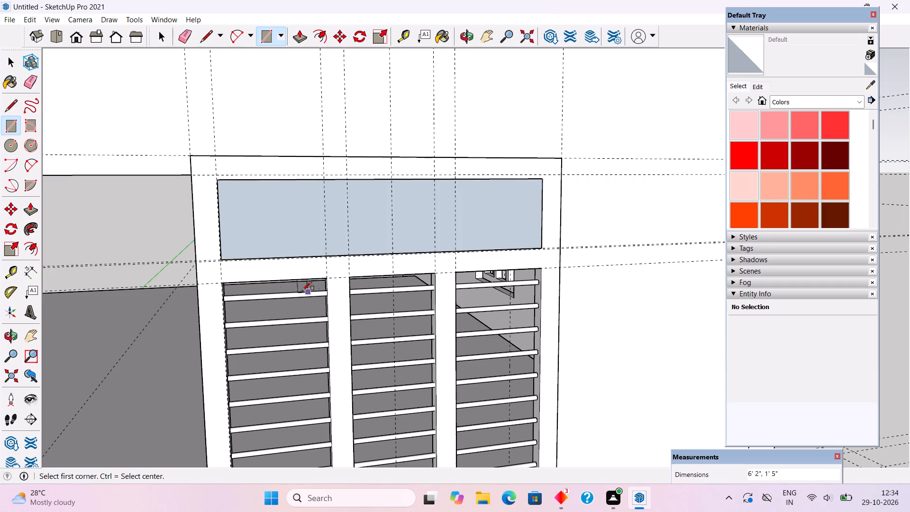
# Draw glass rectangles over the three lower panes, 1' 10" by 4' 8" for the outer two and 1' 8" by 4' 8" for the middle one.
pyautogui.click(224, 286)
pyautogui.scroll(-5, 222, 265)
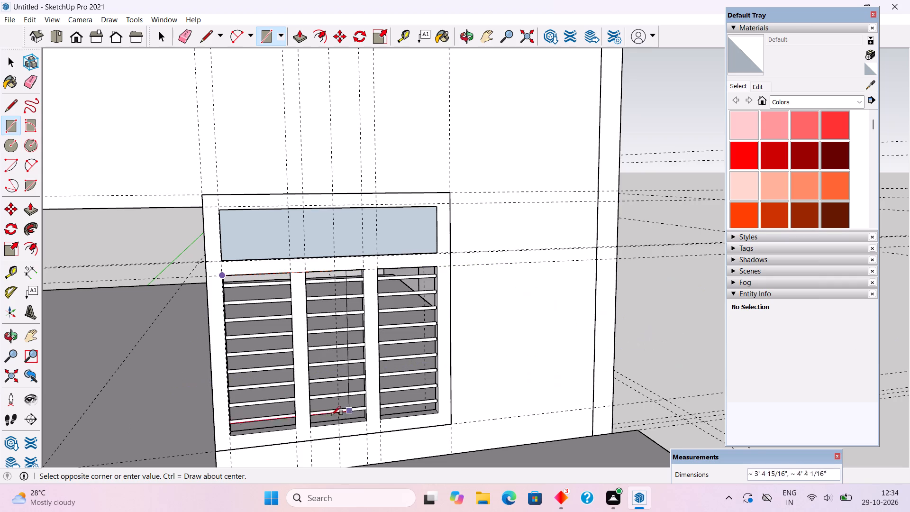
pyautogui.click(296, 430)
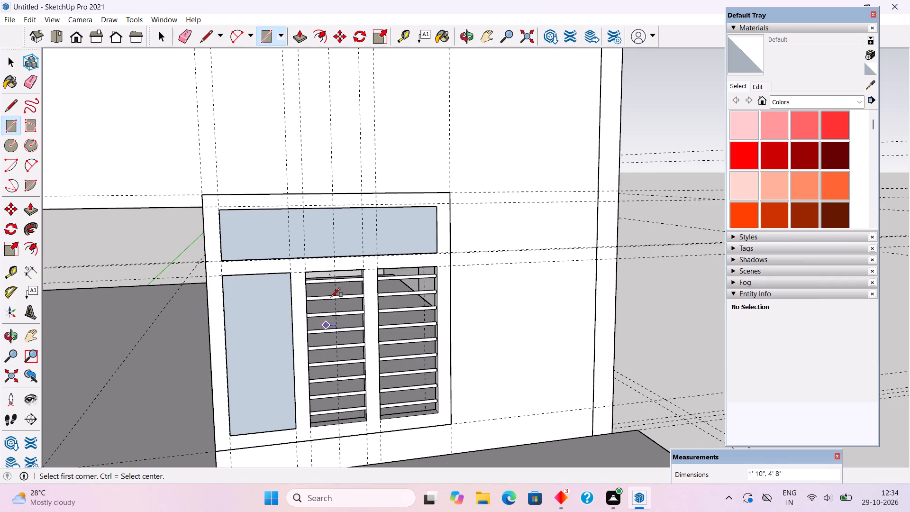
pyautogui.click(309, 274)
pyautogui.click(365, 424)
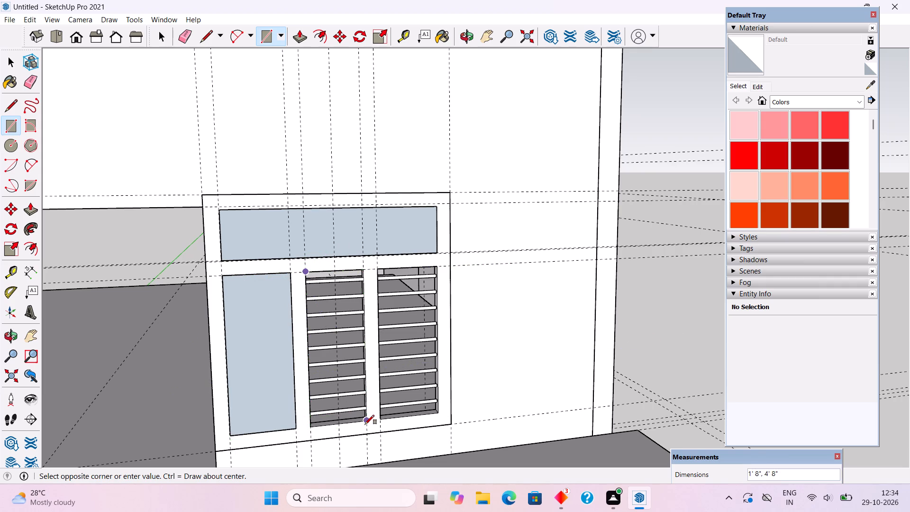
pyautogui.click(378, 268)
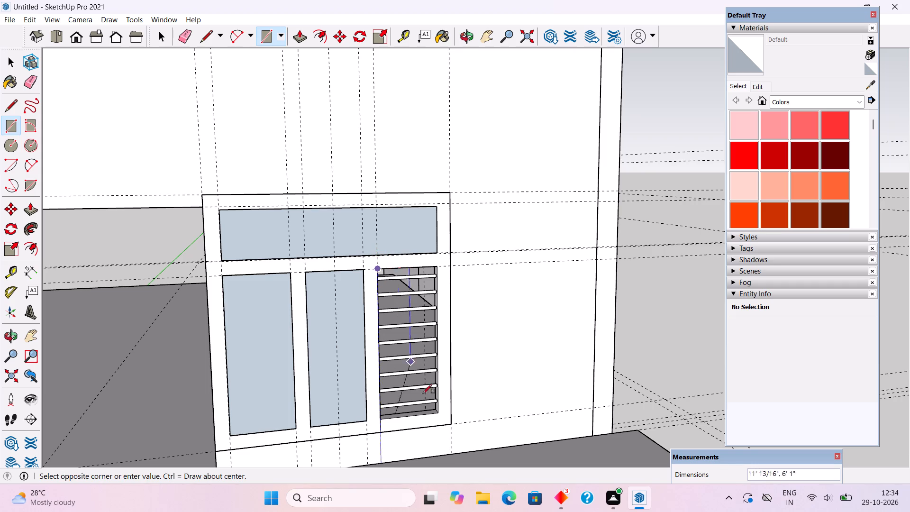
pyautogui.click(439, 413)
pyautogui.press('space')
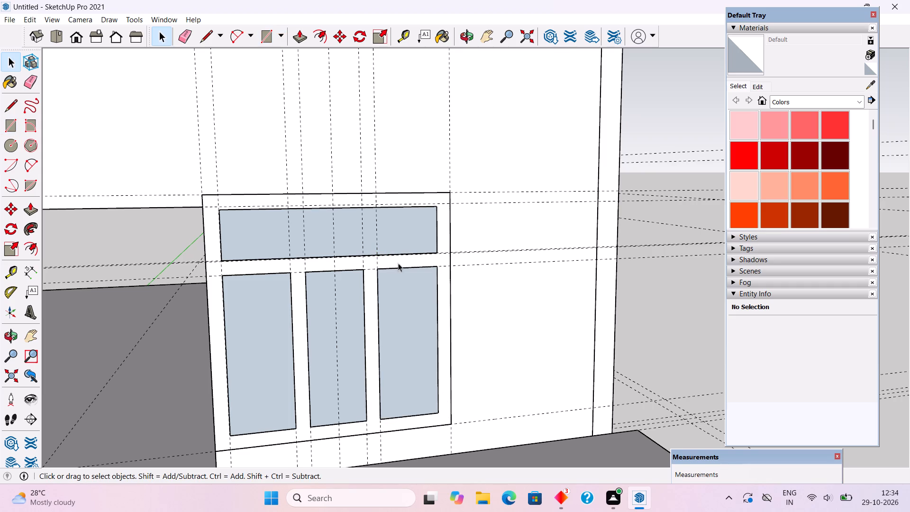
# Make each of the four glass rectangles, the upper one and the three lower ones, its own separate group.
pyautogui.tripleClick(412, 239)
pyautogui.rightClick(412, 239)
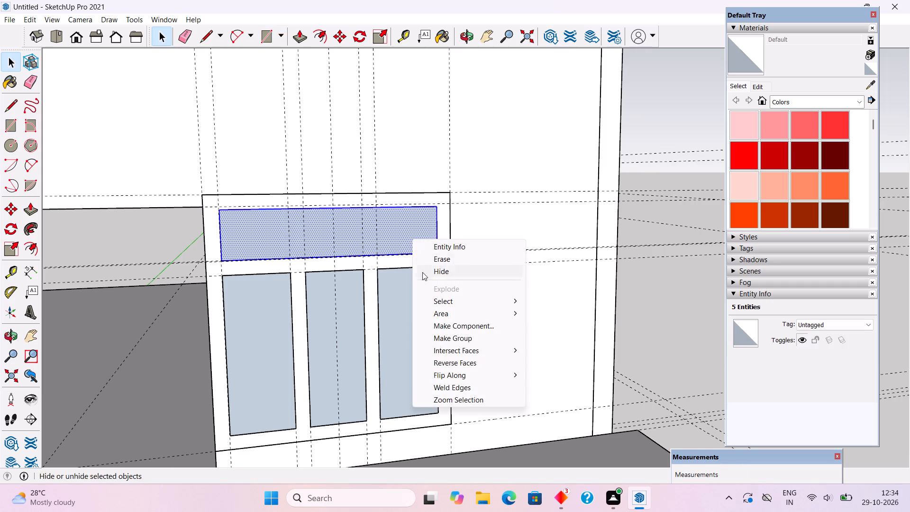
pyautogui.click(442, 338)
pyautogui.tripleClick(414, 322)
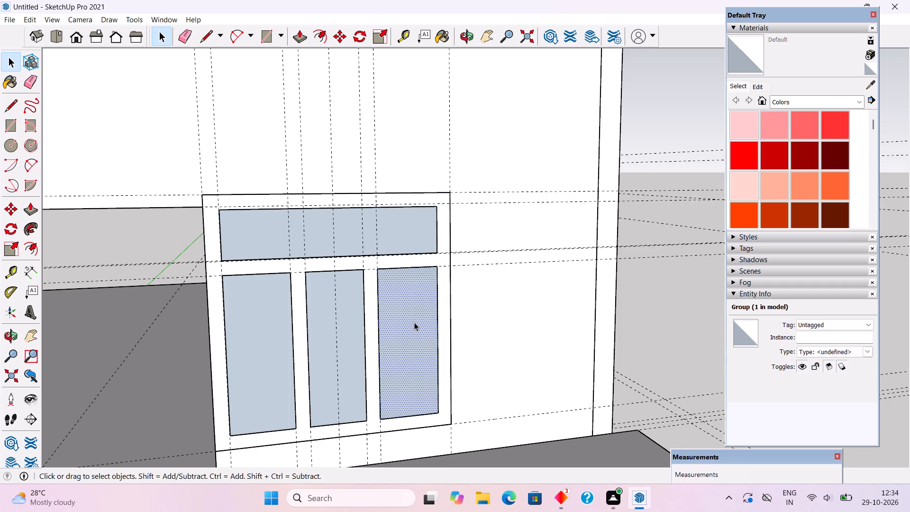
pyautogui.rightClick(414, 322)
pyautogui.click(438, 250)
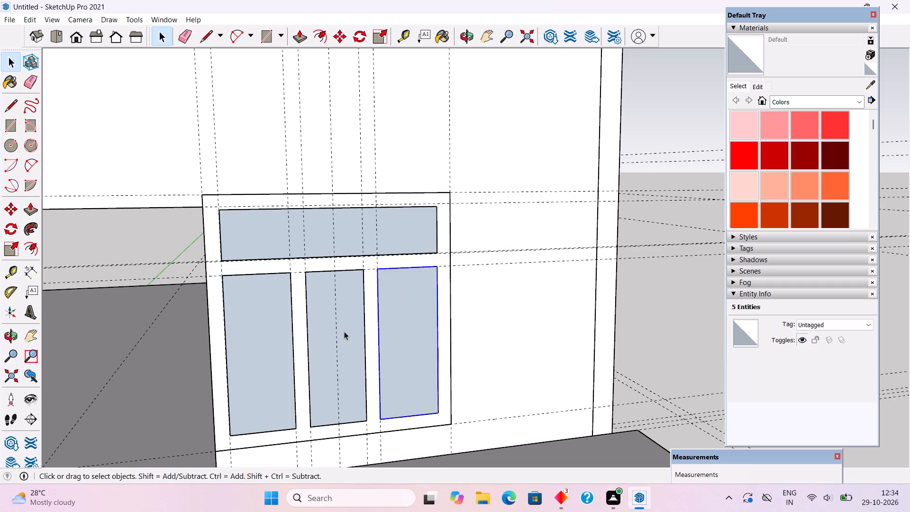
pyautogui.tripleClick(344, 331)
pyautogui.rightClick(344, 331)
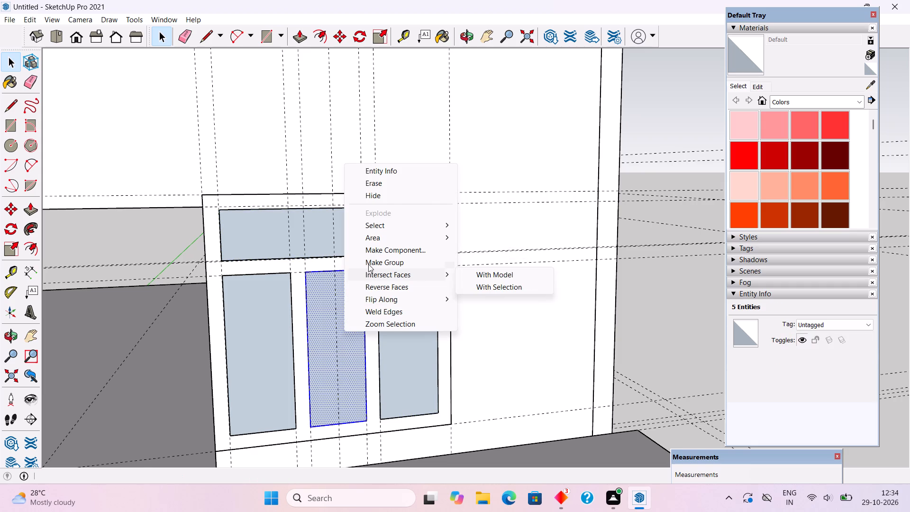
pyautogui.click(369, 264)
pyautogui.tripleClick(269, 315)
pyautogui.rightClick(269, 315)
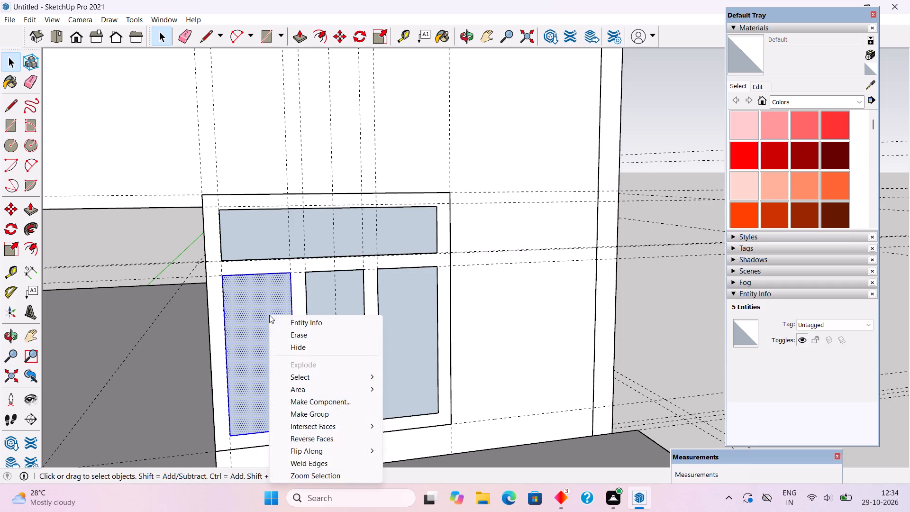
pyautogui.click(309, 419)
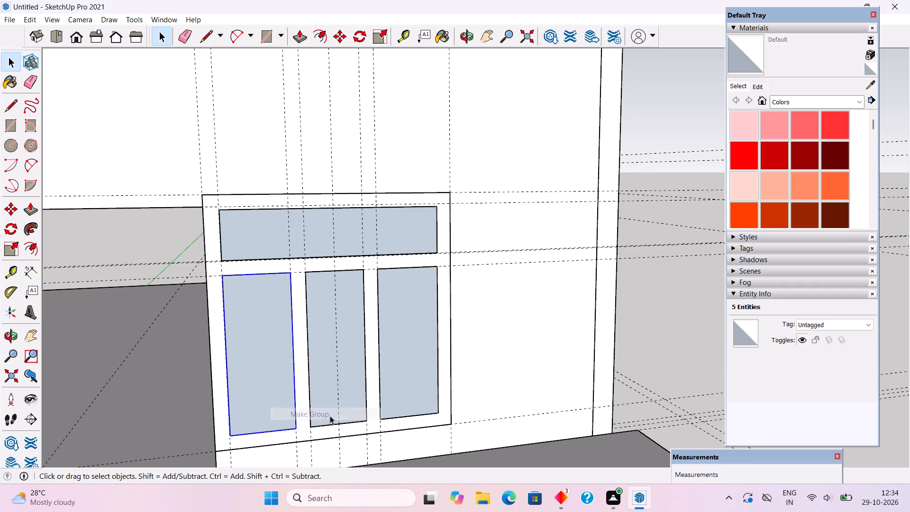
# Push/pull the front face inside the upper-floor window frame group by 1".
pyautogui.tripleClick(375, 427)
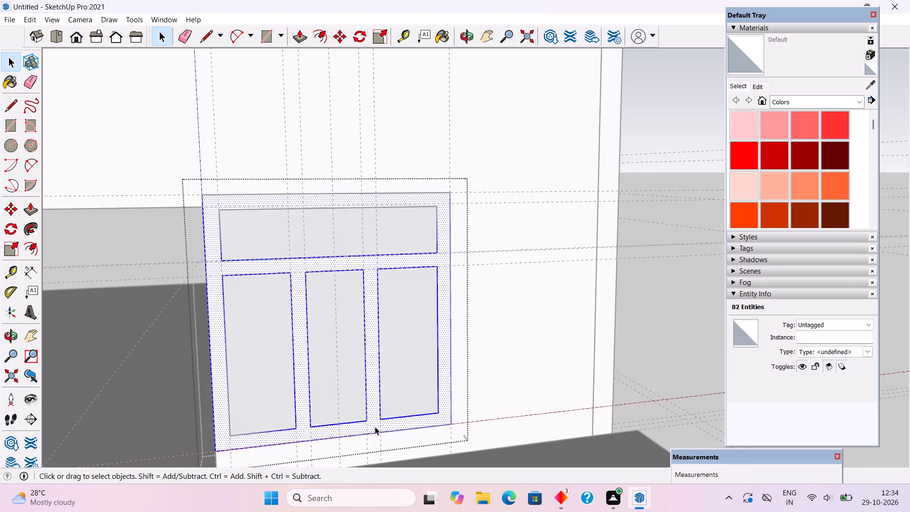
pyautogui.press('p')
pyautogui.click(375, 427)
pyautogui.write('1"')
pyautogui.press('Return')
pyautogui.press('space')
pyautogui.scroll(-4, 384, 425)
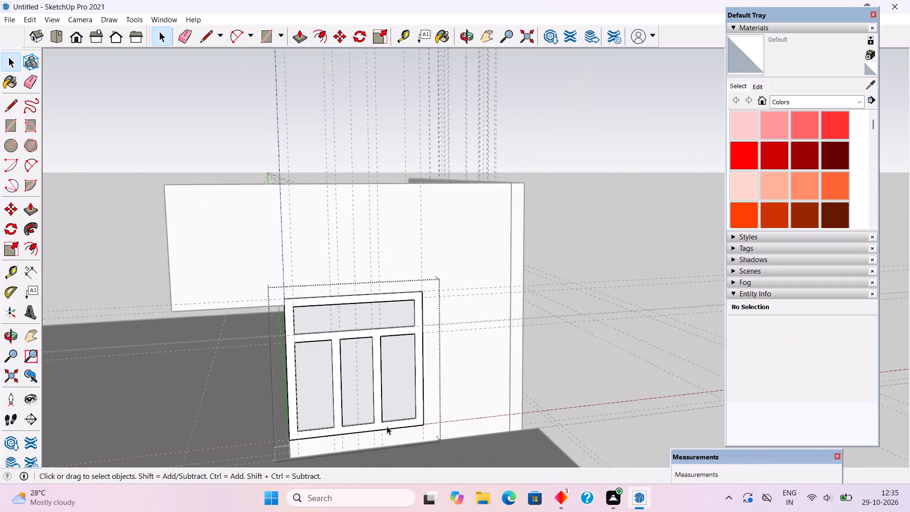
pyautogui.scroll(-7, 387, 426)
pyautogui.click(532, 375)
# Draw a 5' 2" by 8' rectangle filling the gap beside the upper-floor window, beneath the overhanging wall.
pyautogui.scroll(-6, 532, 375)
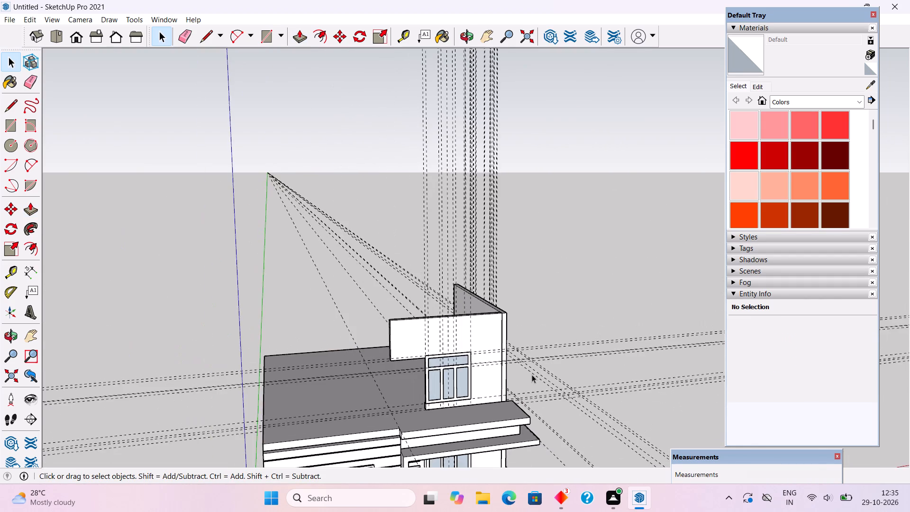
pyautogui.moveTo(534, 384); pyautogui.dragTo(437, 338, button='middle')
pyautogui.scroll(7, 385, 438)
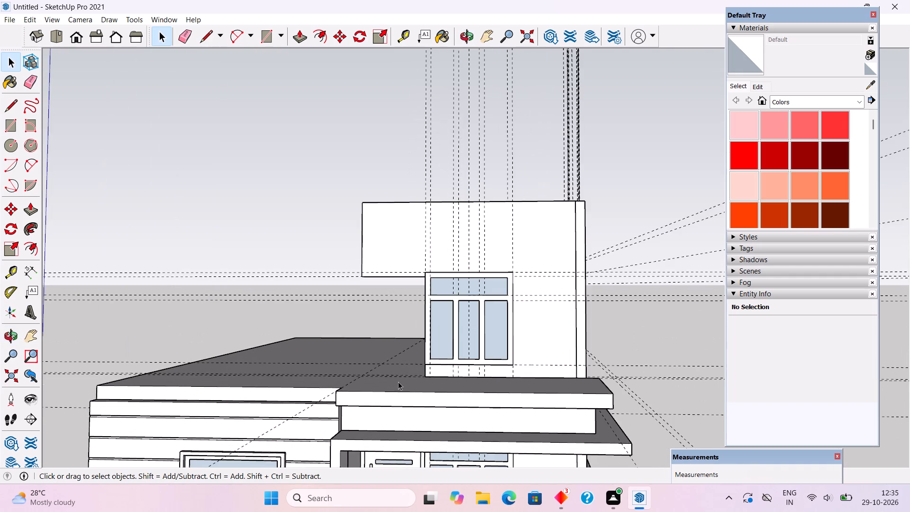
pyautogui.moveTo(459, 396); pyautogui.dragTo(523, 419, button='middle')
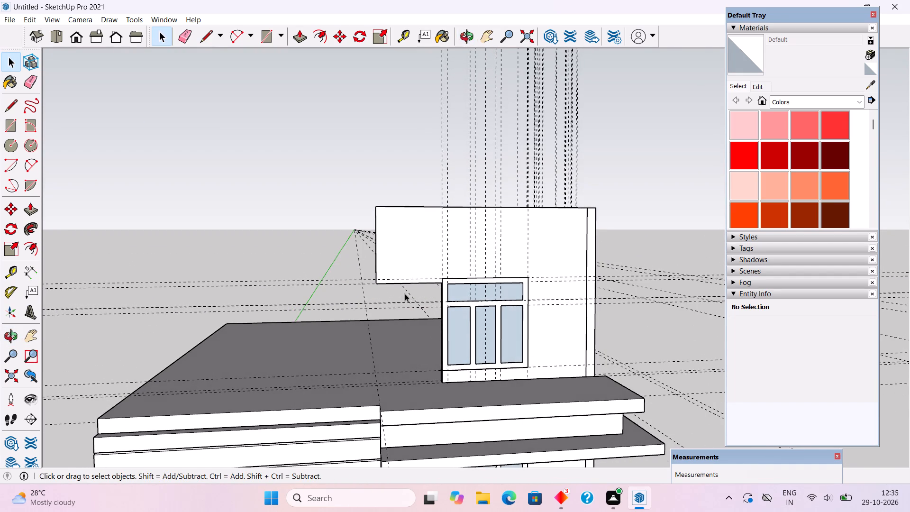
pyautogui.scroll(3, 402, 293)
pyautogui.press('r')
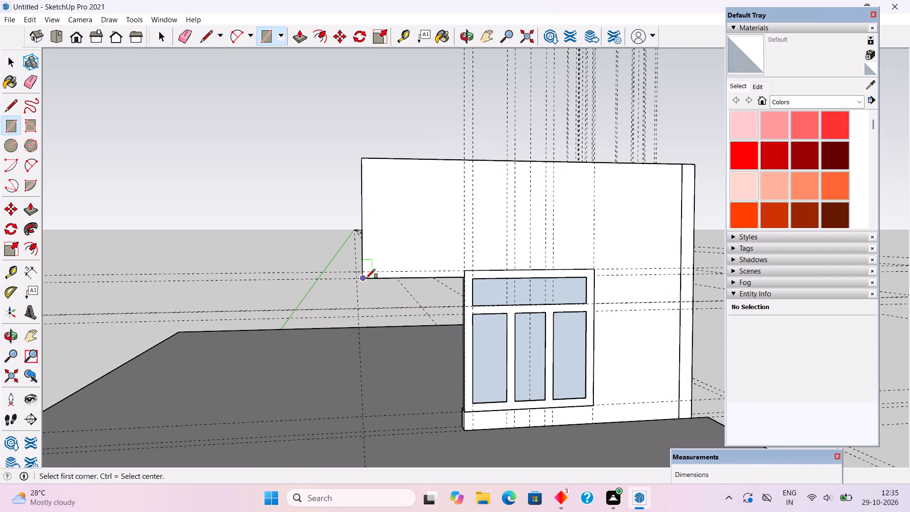
pyautogui.click(366, 278)
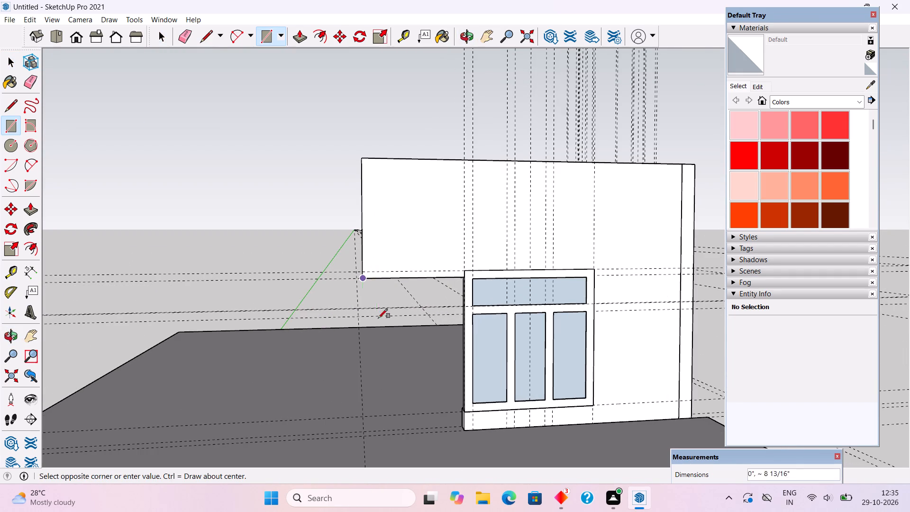
pyautogui.click(463, 430)
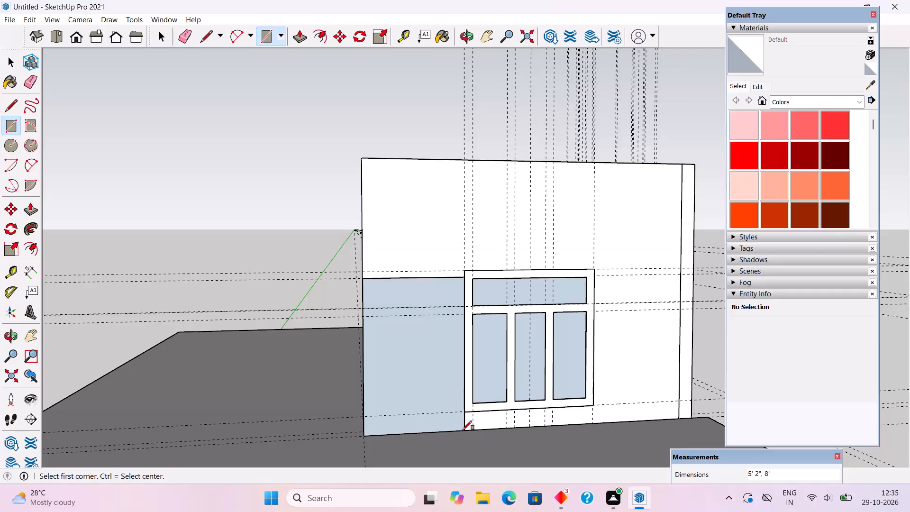
pyautogui.press('space')
# Offset the new rectangle's outline inward by 4" to outline a frame.
pyautogui.press('f')
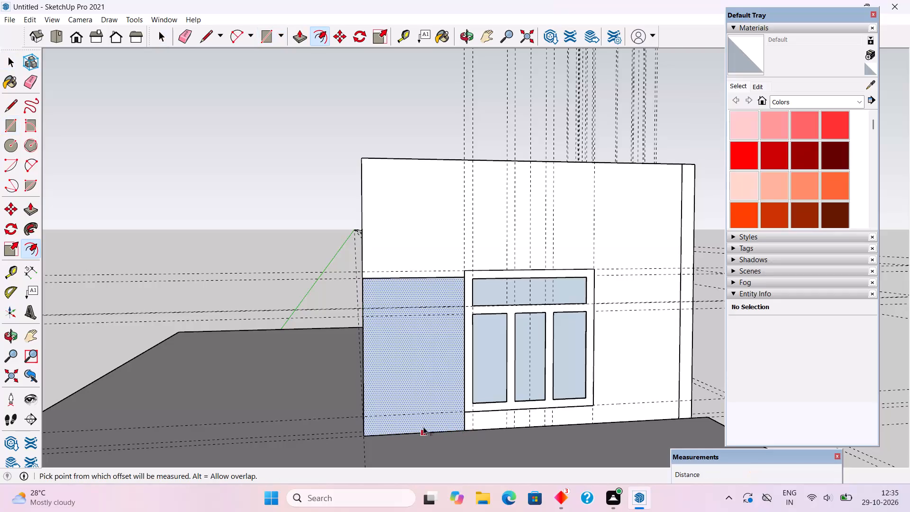
pyautogui.click(423, 427)
pyautogui.press('4')
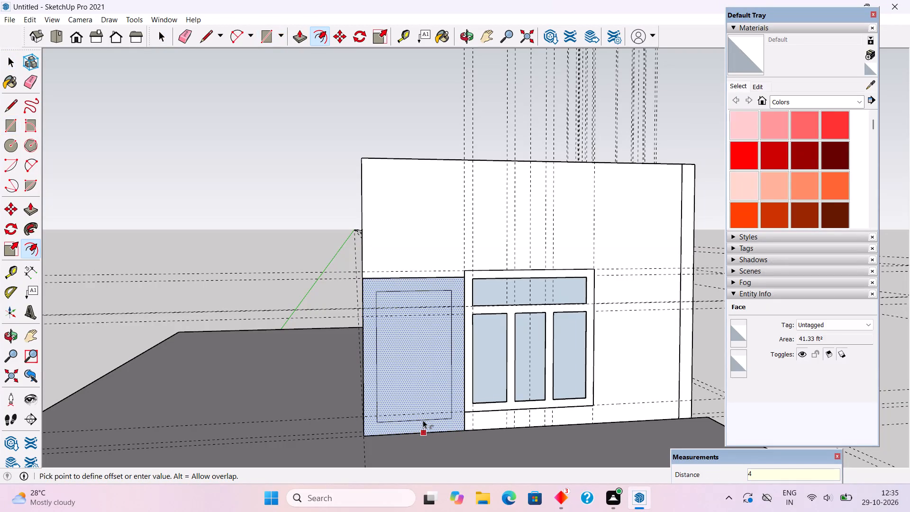
pyautogui.hotkey('shift', '"')
pyautogui.press('Return')
# Delete the inner face of the offset rectangle beside the window, leaving only the frame border.
pyautogui.scroll(-4, 464, 318)
pyautogui.scroll(-4, 475, 274)
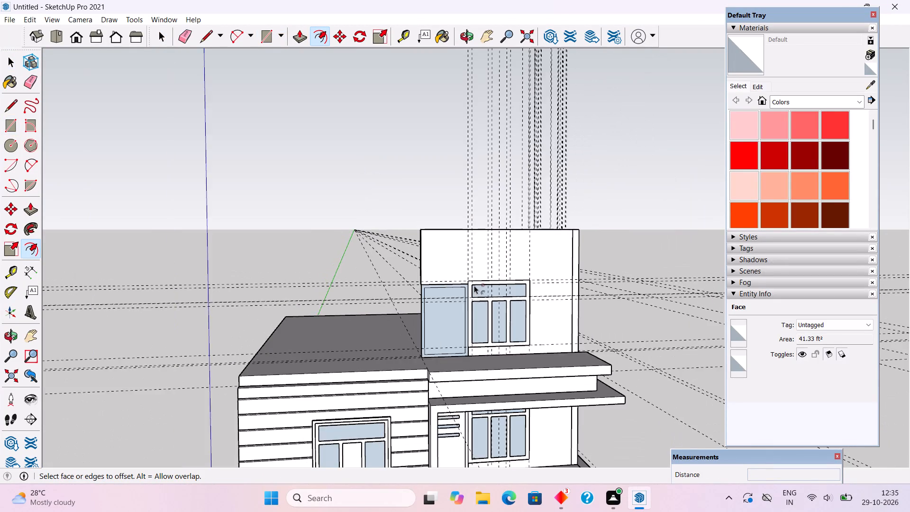
pyautogui.scroll(-3, 474, 285)
pyautogui.scroll(5, 487, 436)
pyautogui.scroll(3, 454, 413)
pyautogui.scroll(-3, 454, 413)
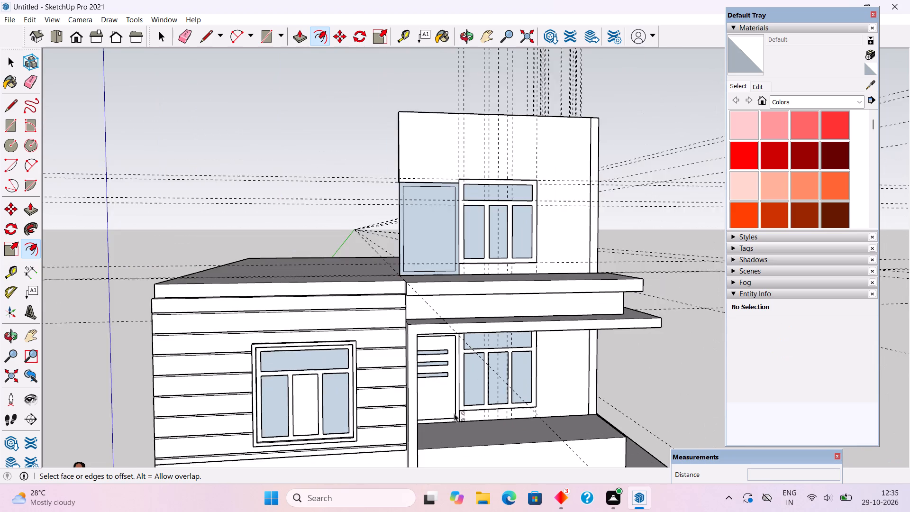
pyautogui.scroll(-5, 456, 373)
pyautogui.scroll(5, 470, 280)
pyautogui.scroll(4, 355, 345)
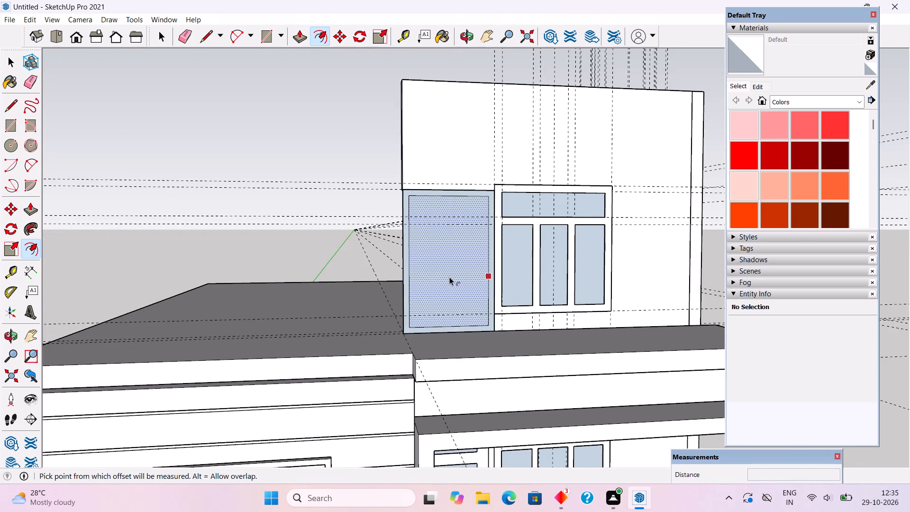
pyautogui.press('Delete')
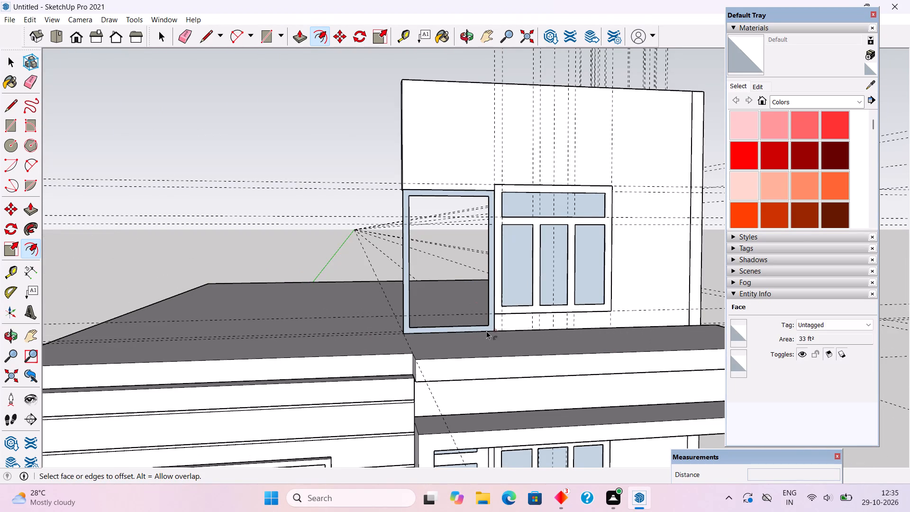
# Push/pull the frame border beside the upper-floor window out by 4".
pyautogui.press('p')
pyautogui.scroll(4, 486, 331)
pyautogui.click(490, 324)
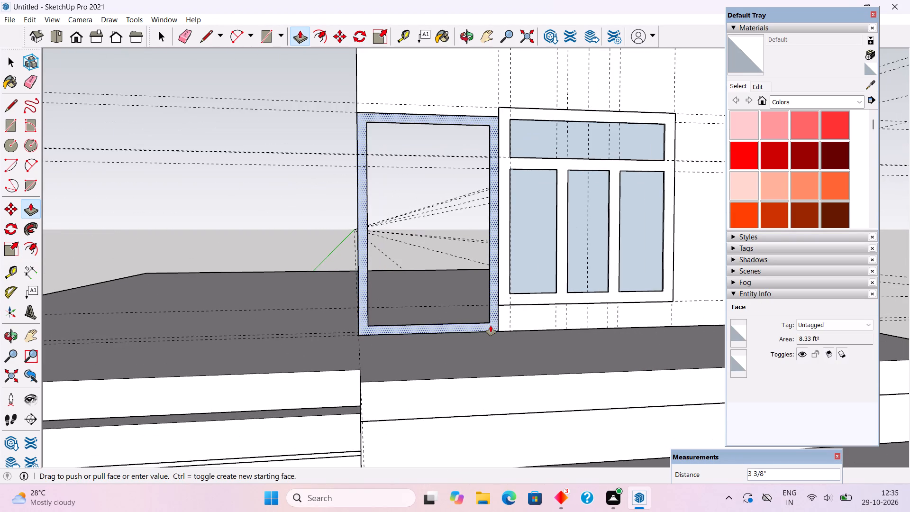
pyautogui.write('4"')
pyautogui.press('Return')
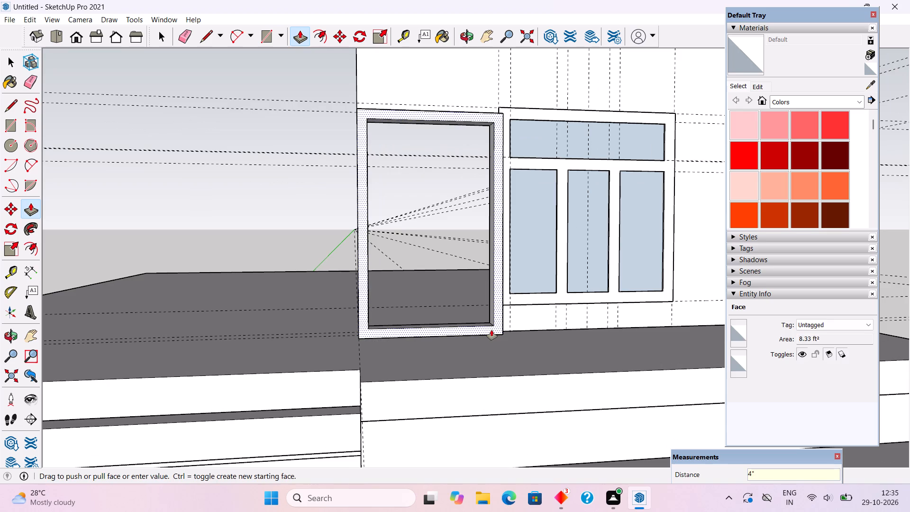
# Select all the geometry of the extruded door frame and make it a group.
pyautogui.press('space')
pyautogui.tripleClick(493, 323)
pyautogui.rightClick(493, 323)
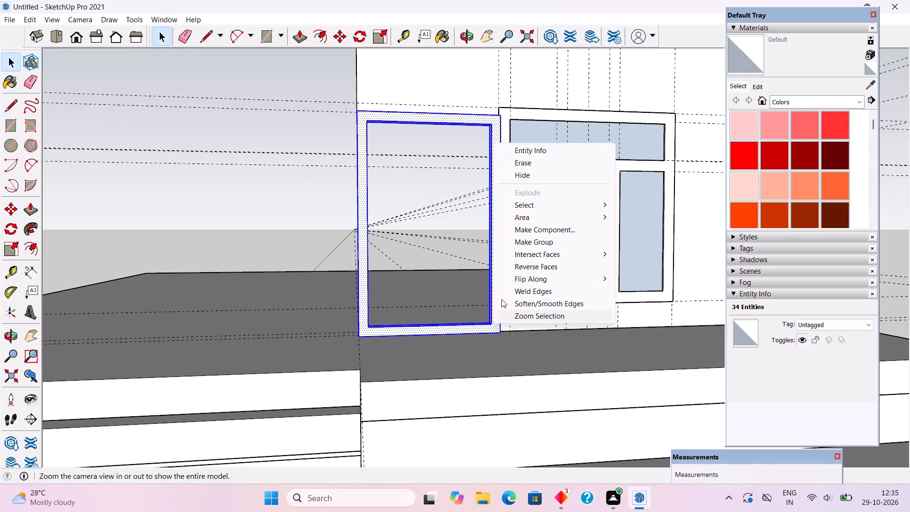
pyautogui.click(528, 246)
# Move the door frame group back from its lower front corner so it sits flush with the upper-floor front wall.
pyautogui.moveTo(428, 323); pyautogui.dragTo(582, 422, button='middle')
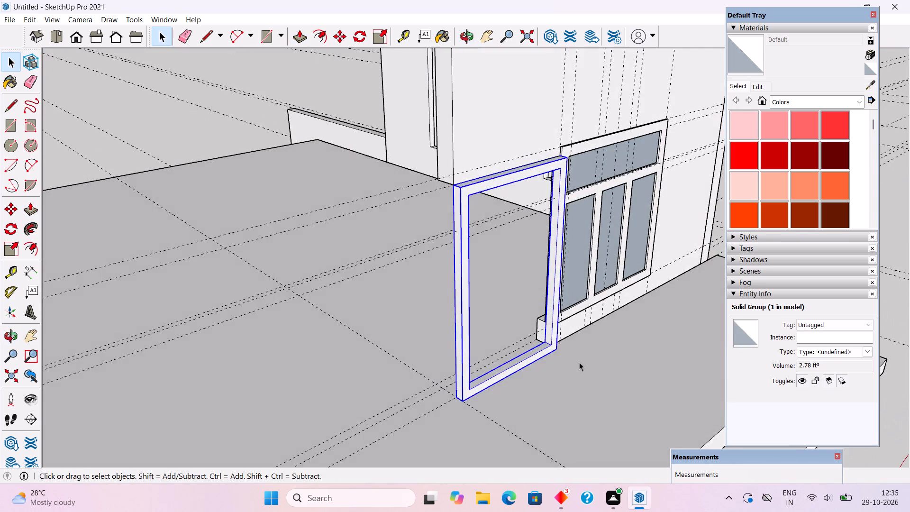
pyautogui.scroll(5, 575, 355)
pyautogui.scroll(1, 537, 341)
pyautogui.press('m')
pyautogui.click(549, 350)
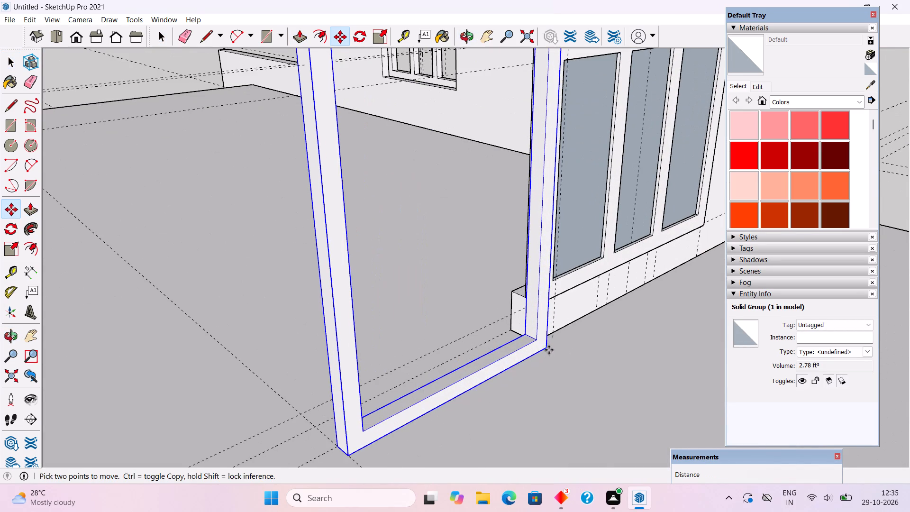
pyautogui.click(532, 343)
pyautogui.scroll(-5, 532, 342)
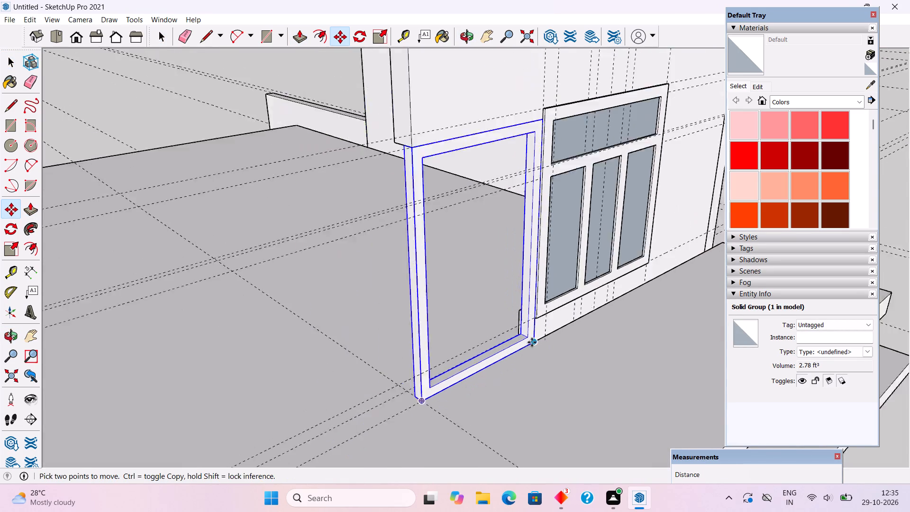
pyautogui.scroll(-5, 532, 342)
pyautogui.press('space')
pyautogui.scroll(-9, 531, 341)
pyautogui.click(439, 157)
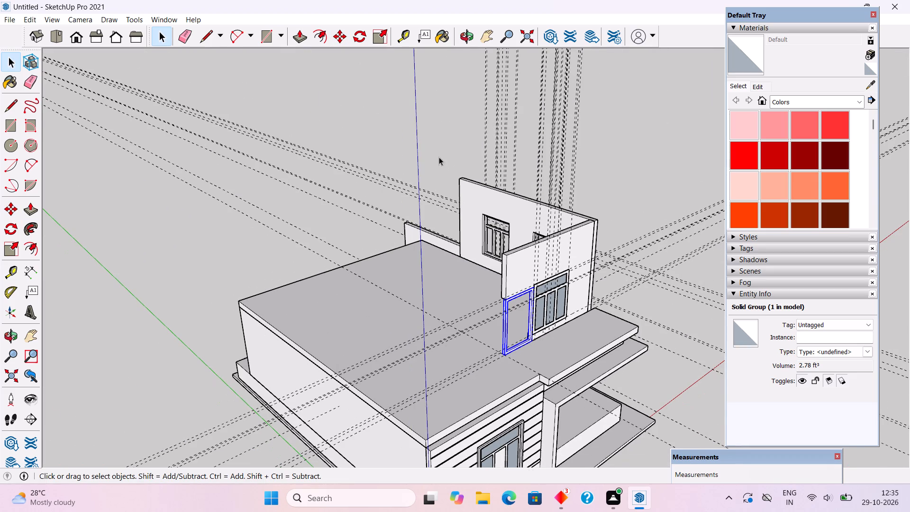
# Draw a rectangle between opposite inner corners of the upper-floor door frame, filling its opening.
pyautogui.moveTo(517, 366); pyautogui.dragTo(339, 266, button='middle')
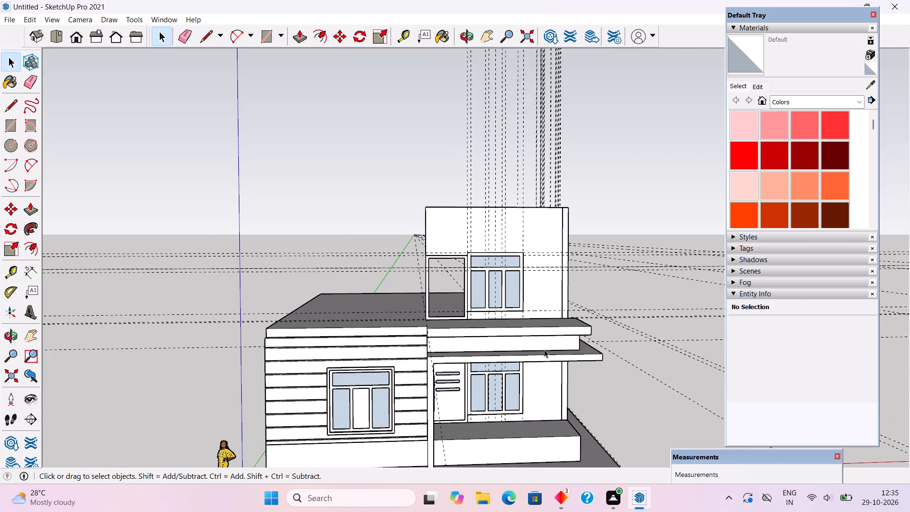
pyautogui.scroll(4, 517, 392)
pyautogui.scroll(2, 446, 397)
pyautogui.moveTo(442, 414); pyautogui.dragTo(437, 464, button='middle')
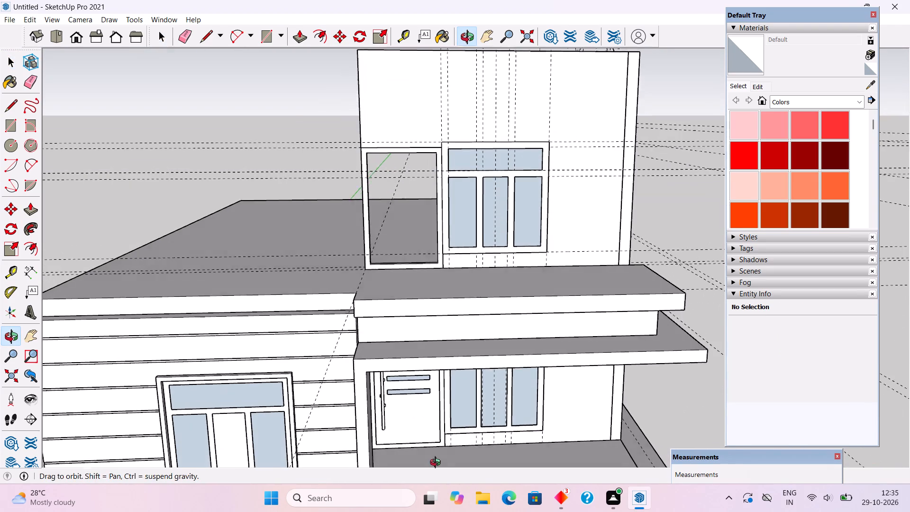
pyautogui.moveTo(437, 464); pyautogui.dragTo(437, 464, button='middle')
pyautogui.scroll(4, 401, 227)
pyautogui.scroll(3, 342, 75)
pyautogui.moveTo(376, 107); pyautogui.dragTo(405, 111, button='middle')
pyautogui.press('r')
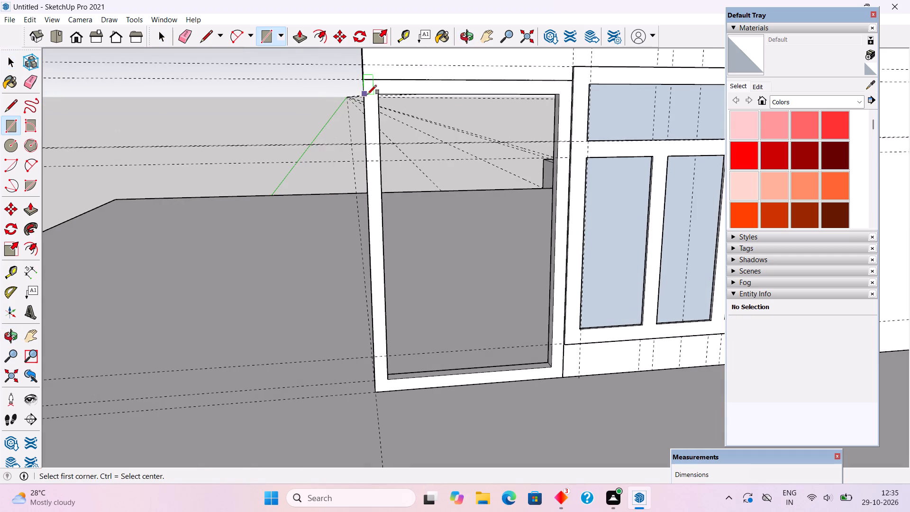
pyautogui.click(376, 95)
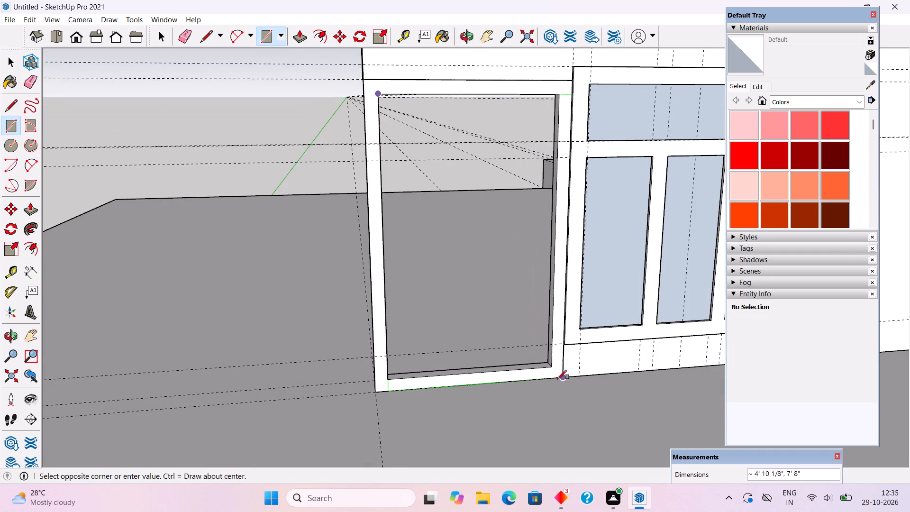
pyautogui.click(546, 365)
# Push/pull the new rectangle inside the upper-floor door frame by 2" to form the door panel.
pyautogui.press('p')
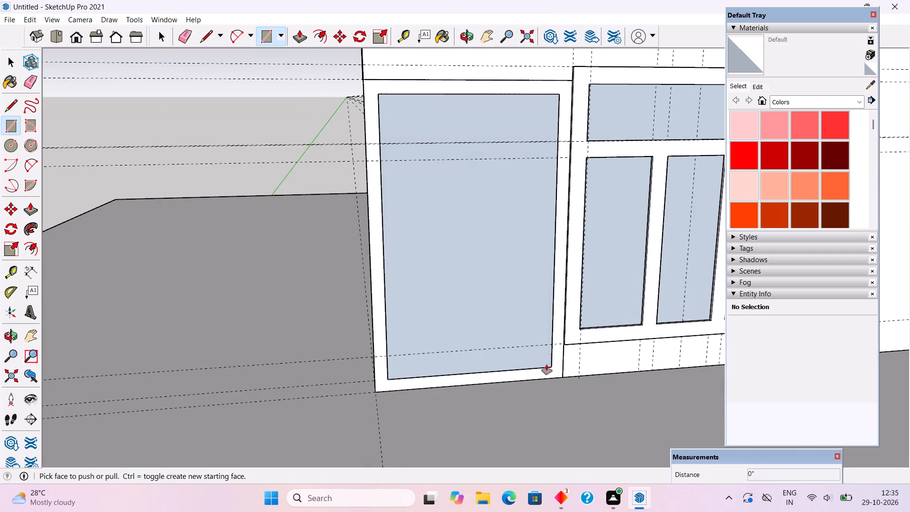
pyautogui.click(534, 315)
pyautogui.write('2"')
pyautogui.press('Return')
pyautogui.press('space')
# Measure down from the top edge of the upper glass strip on the ground-floor door.
pyautogui.moveTo(550, 324); pyautogui.dragTo(554, 272, button='middle')
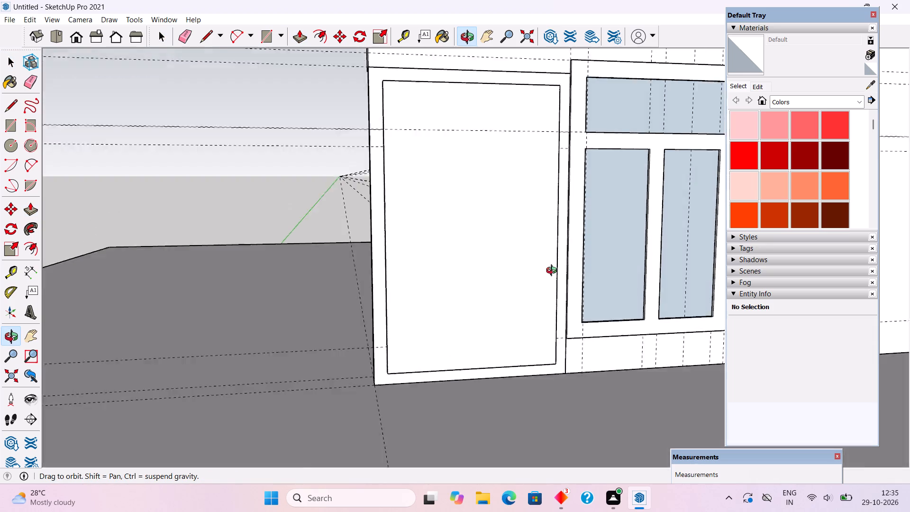
pyautogui.moveTo(554, 272); pyautogui.dragTo(502, 108, button='middle')
pyautogui.scroll(-4, 501, 106)
pyautogui.scroll(-5, 491, 237)
pyautogui.moveTo(526, 370); pyautogui.dragTo(296, 415, button='middle')
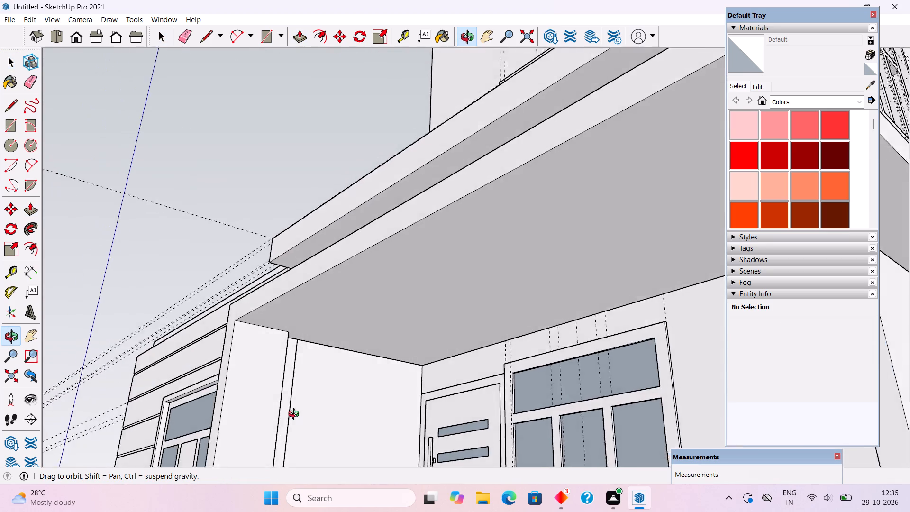
pyautogui.moveTo(296, 415); pyautogui.dragTo(486, 457, button='middle')
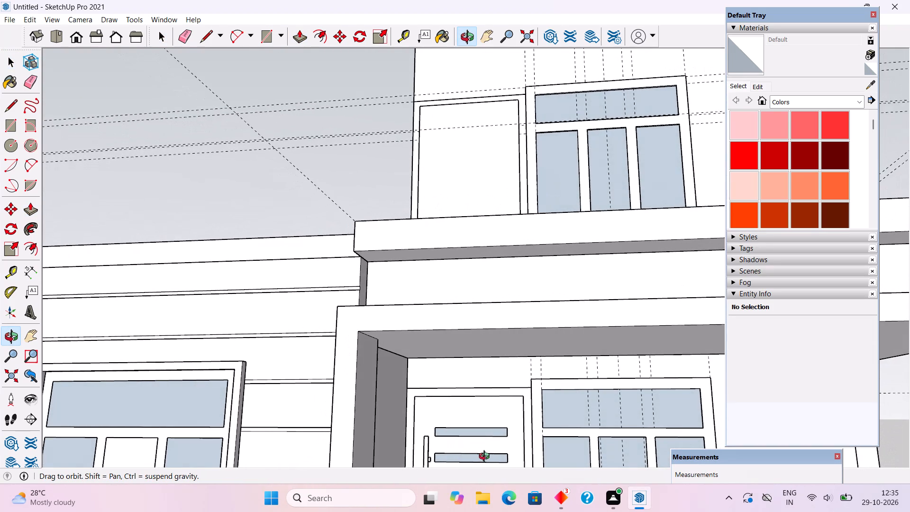
pyautogui.moveTo(486, 457); pyautogui.dragTo(489, 458, button='middle')
pyautogui.scroll(5, 489, 458)
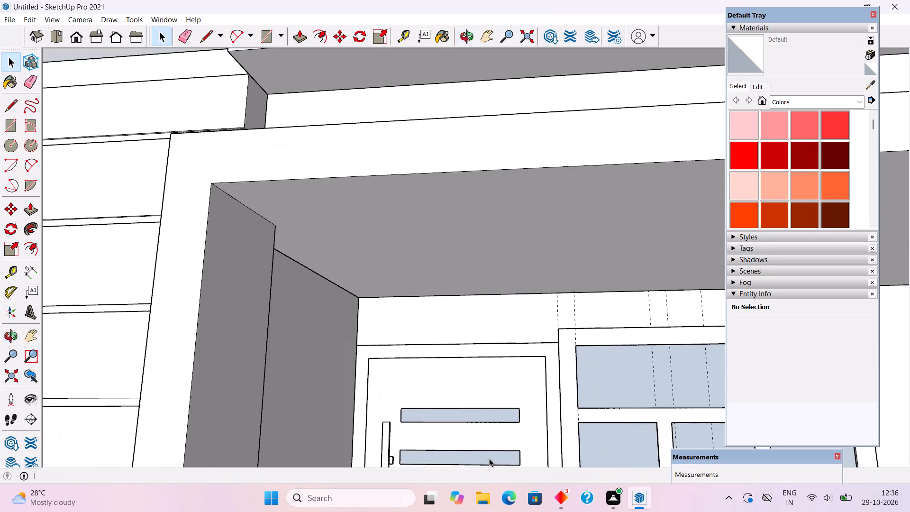
pyautogui.press('t')
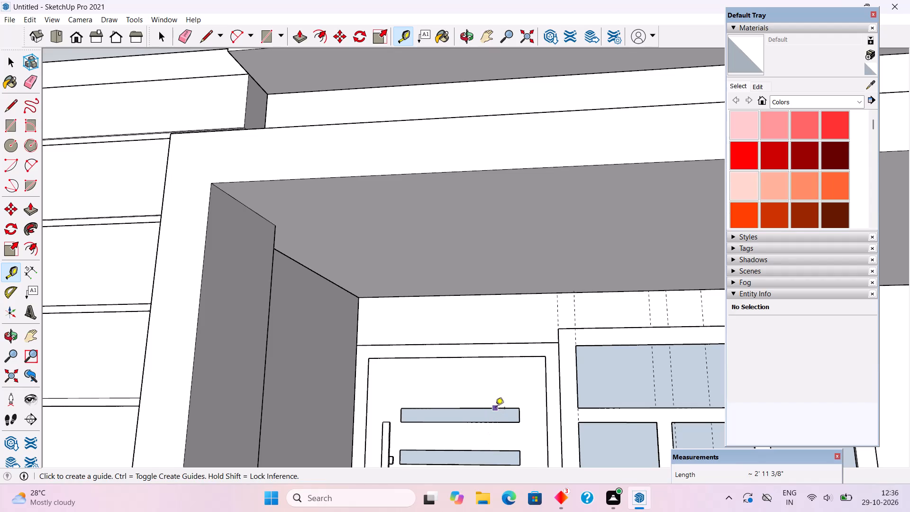
pyautogui.click(495, 409)
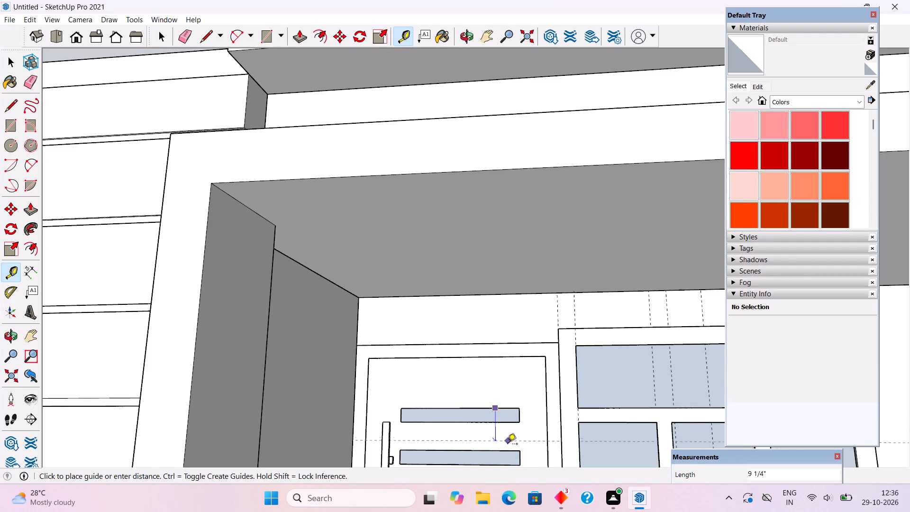
pyautogui.press('space')
# Measure from the ground-floor door panel's handle-side edge to the far side of the handle's middle bracket.
pyautogui.scroll(-5, 509, 450)
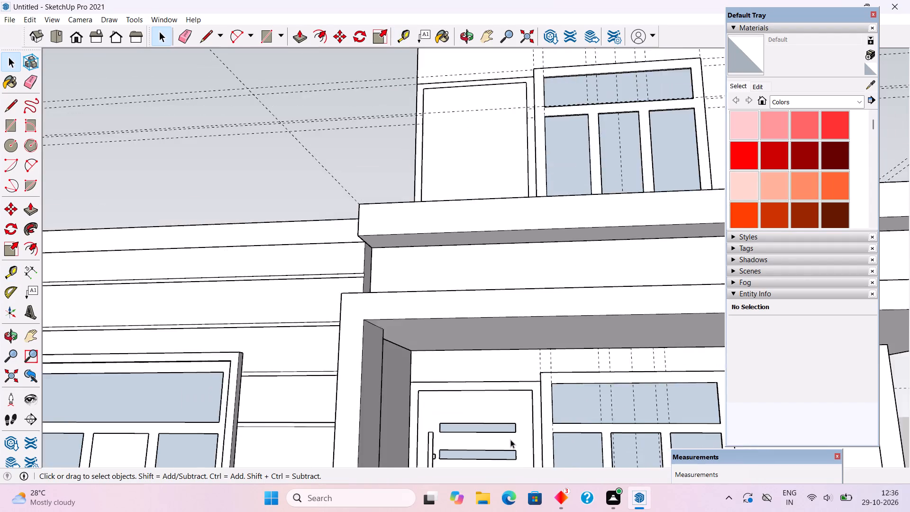
pyautogui.scroll(-10, 510, 437)
pyautogui.scroll(6, 513, 293)
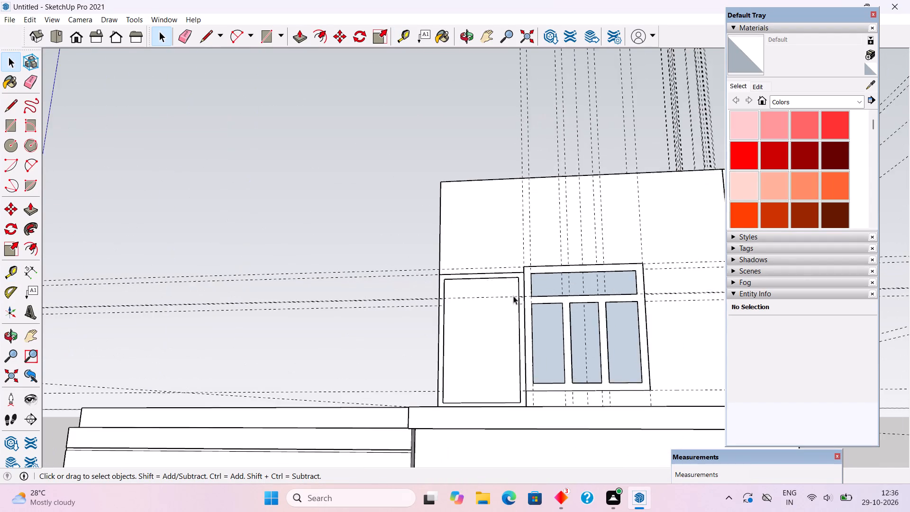
pyautogui.scroll(8, 513, 296)
pyautogui.moveTo(521, 334); pyautogui.dragTo(569, 386, button='middle')
pyautogui.scroll(-2, 462, 316)
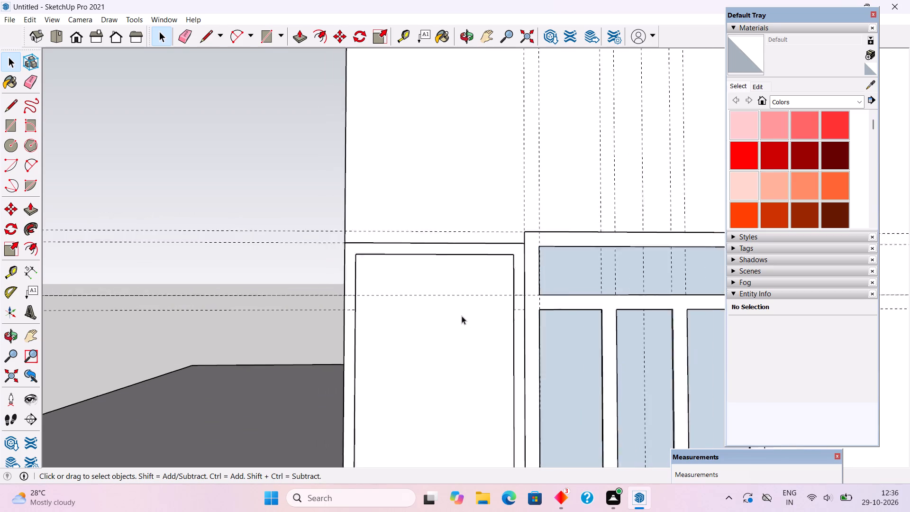
pyautogui.scroll(-19, 462, 316)
pyautogui.scroll(5, 481, 471)
pyautogui.scroll(2, 461, 423)
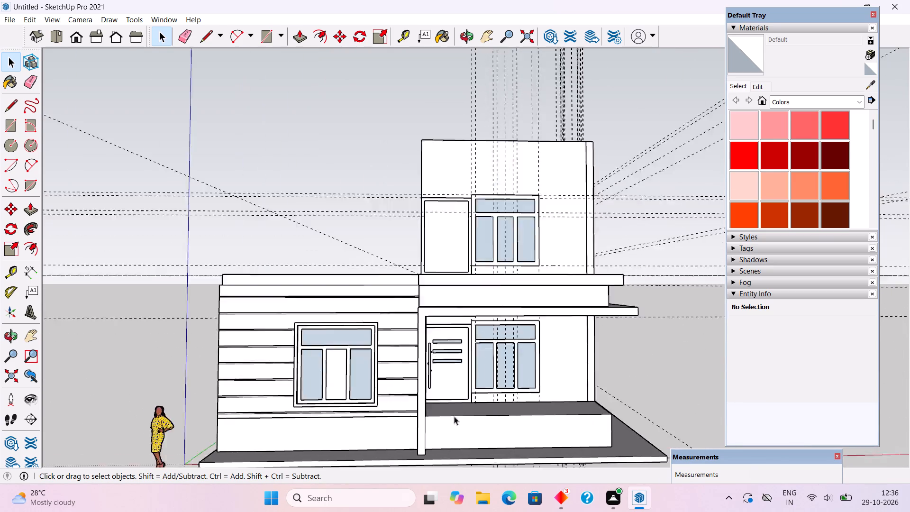
pyautogui.scroll(14, 454, 416)
pyautogui.scroll(1, 414, 373)
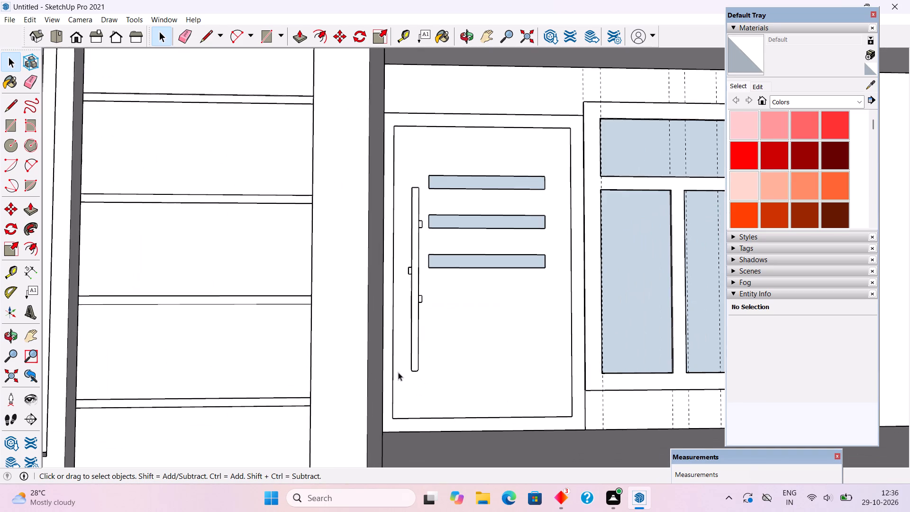
pyautogui.moveTo(391, 376); pyautogui.dragTo(338, 466, button='middle')
pyautogui.scroll(2, 381, 291)
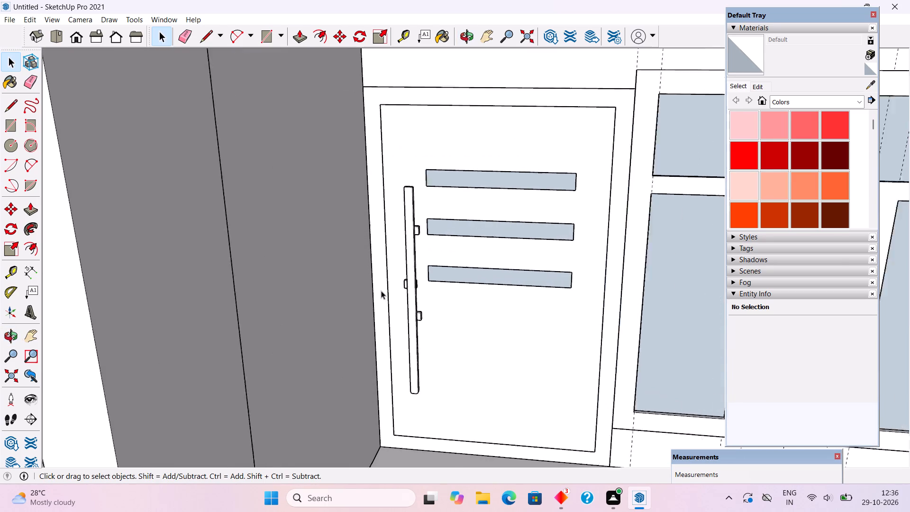
pyautogui.scroll(4, 381, 291)
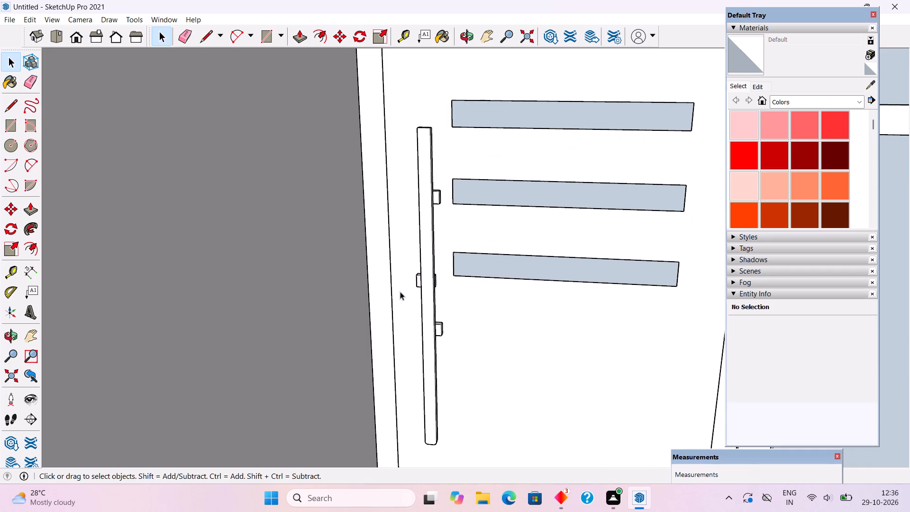
pyautogui.moveTo(401, 294); pyautogui.dragTo(392, 254, button='middle')
pyautogui.scroll(2, 425, 296)
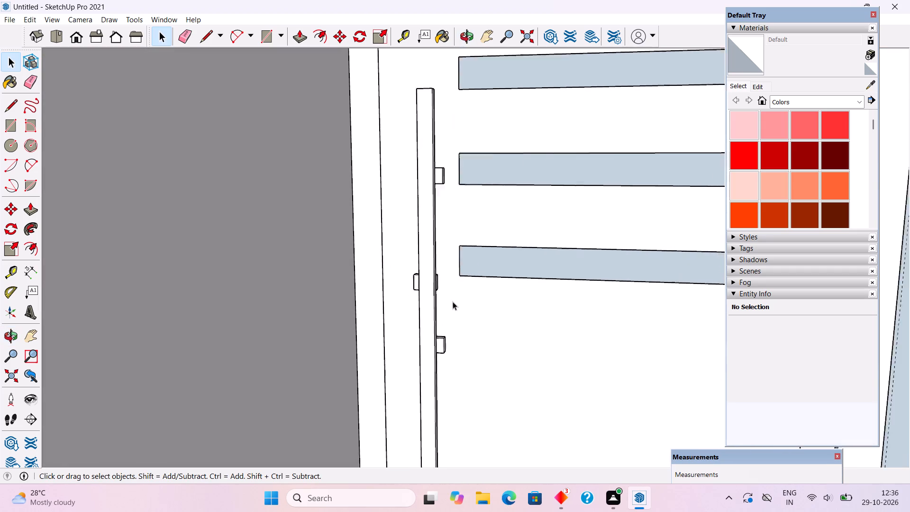
pyautogui.scroll(5, 453, 302)
pyautogui.press('t')
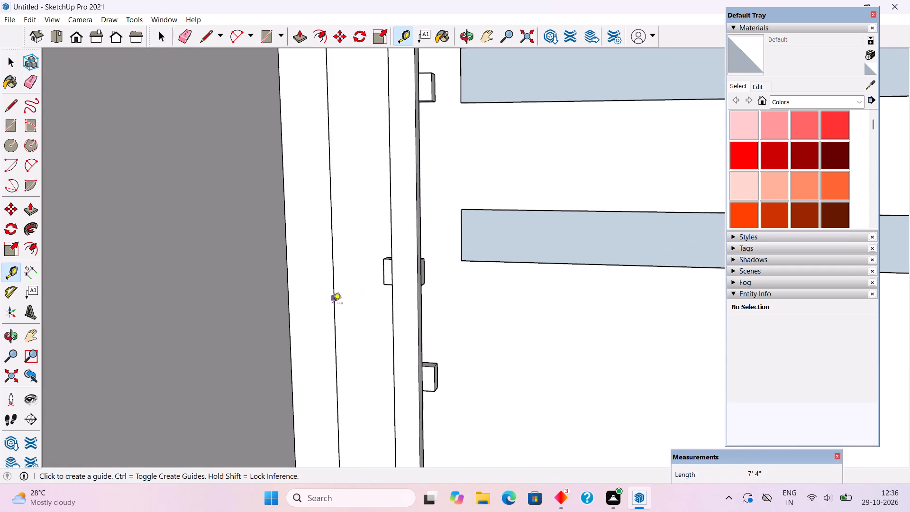
pyautogui.click(331, 311)
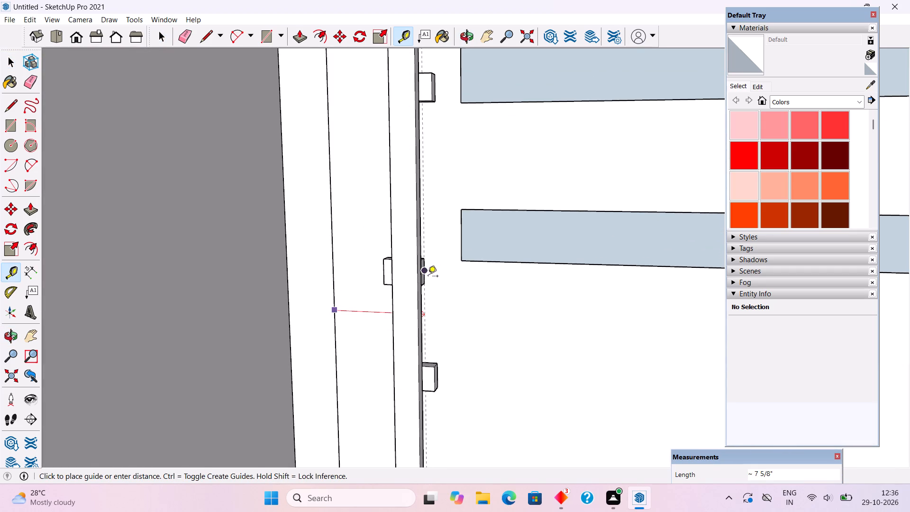
pyautogui.scroll(10, 428, 277)
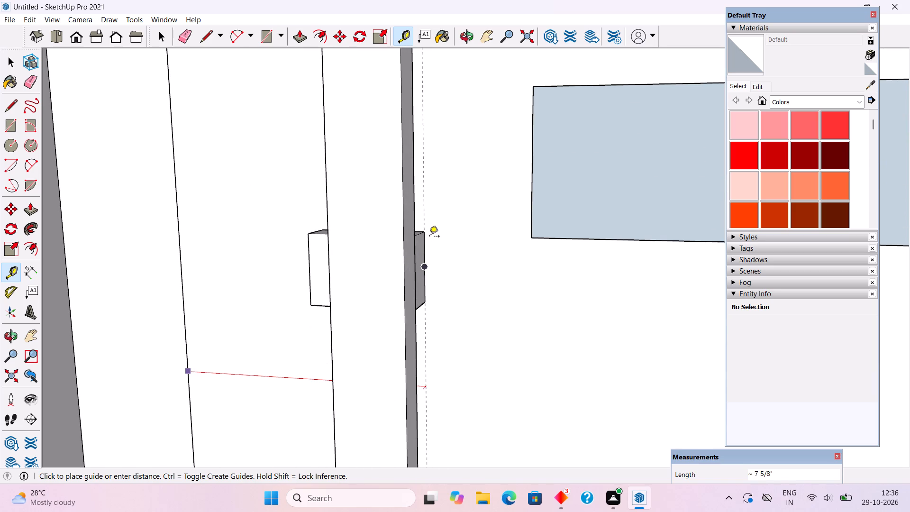
pyautogui.press('space')
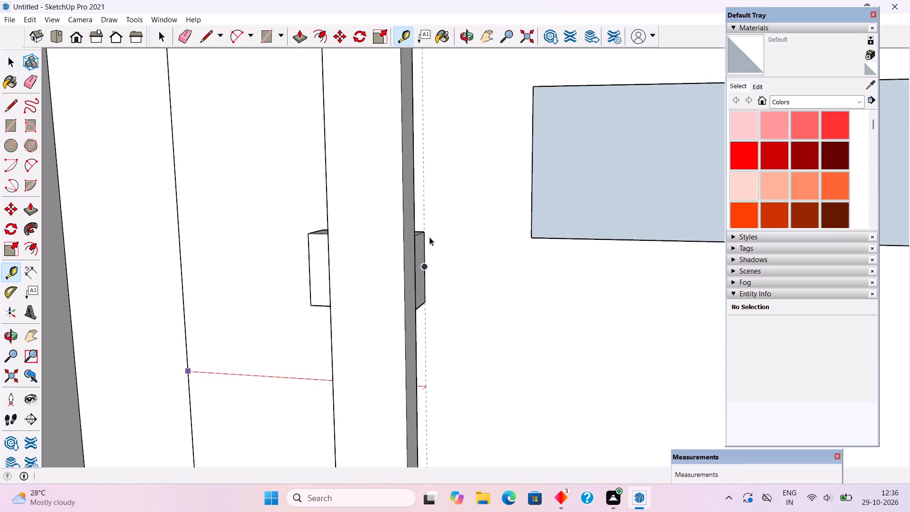
# Measure from the ground-floor door panel's handle-side edge to the near side of the handle's middle bracket.
pyautogui.scroll(-20, 440, 266)
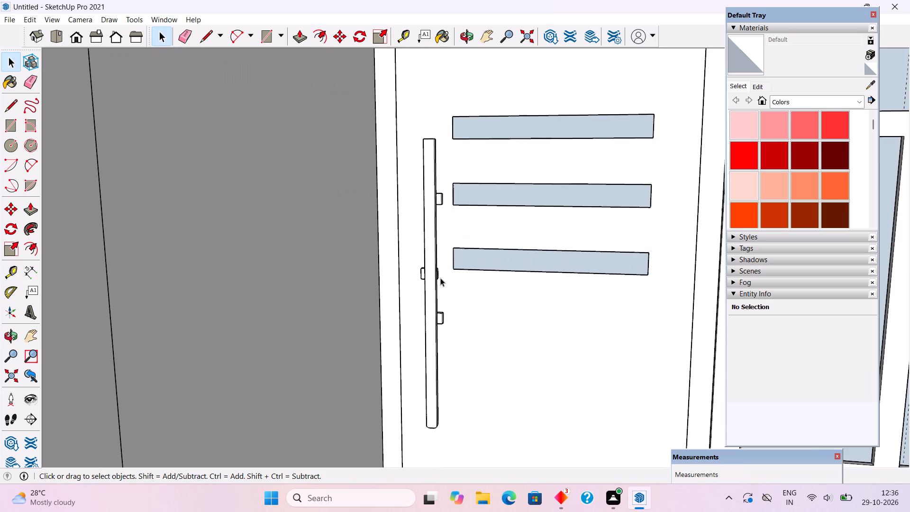
pyautogui.moveTo(493, 335); pyautogui.dragTo(520, 266, button='middle')
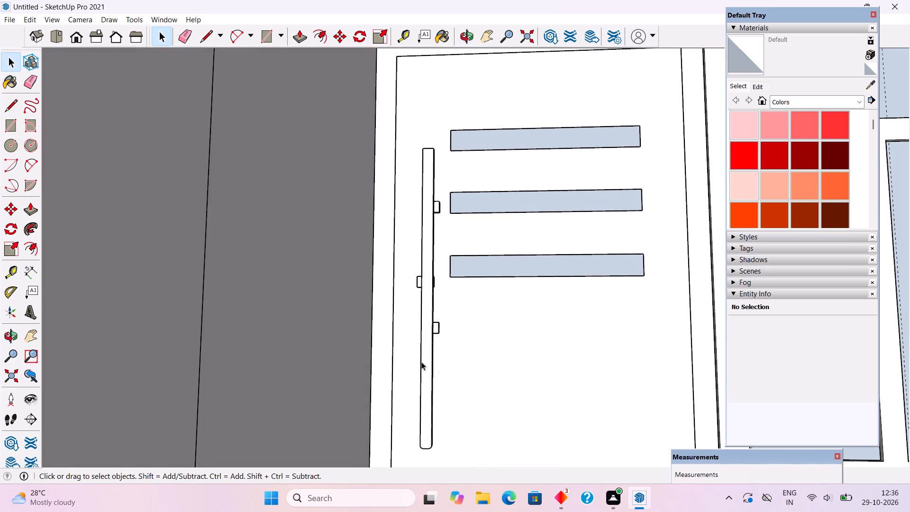
pyautogui.scroll(6, 420, 362)
pyautogui.scroll(4, 377, 348)
pyautogui.moveTo(420, 358); pyautogui.dragTo(481, 371, button='middle')
pyautogui.press('t')
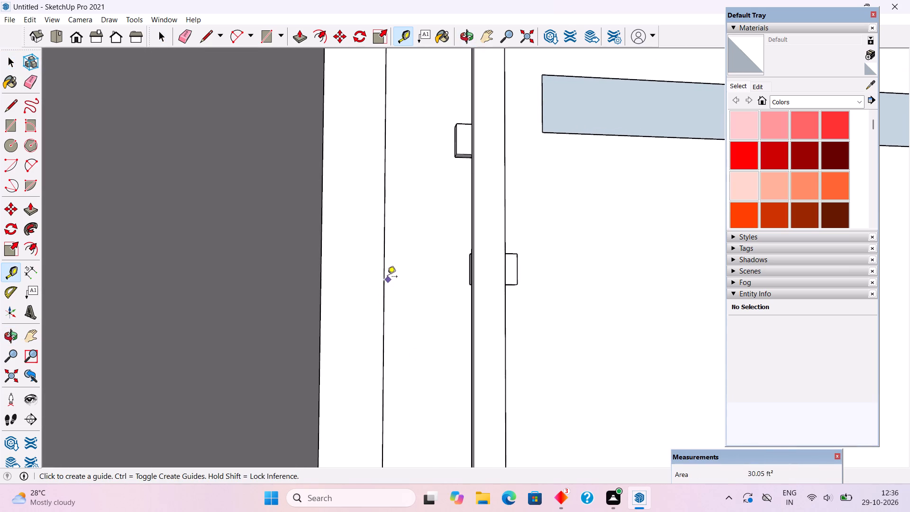
pyautogui.click(386, 273)
pyautogui.scroll(8, 464, 275)
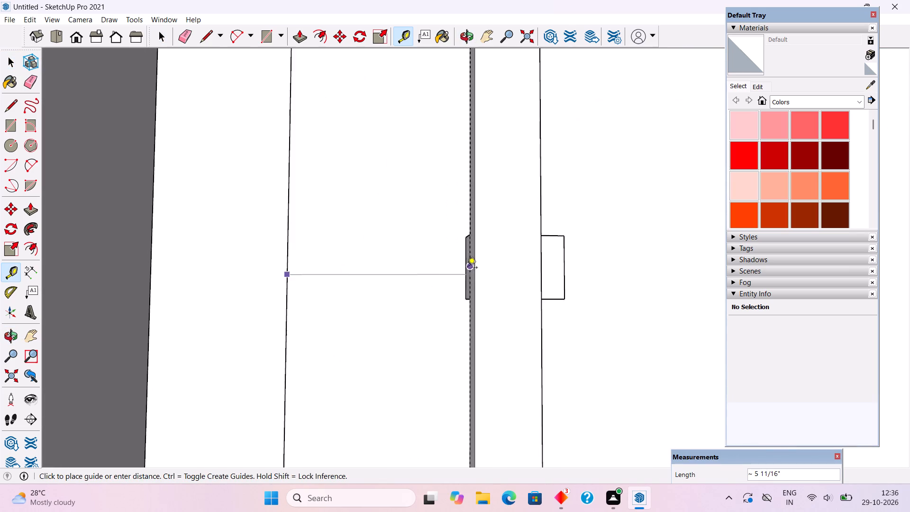
pyautogui.press('space')
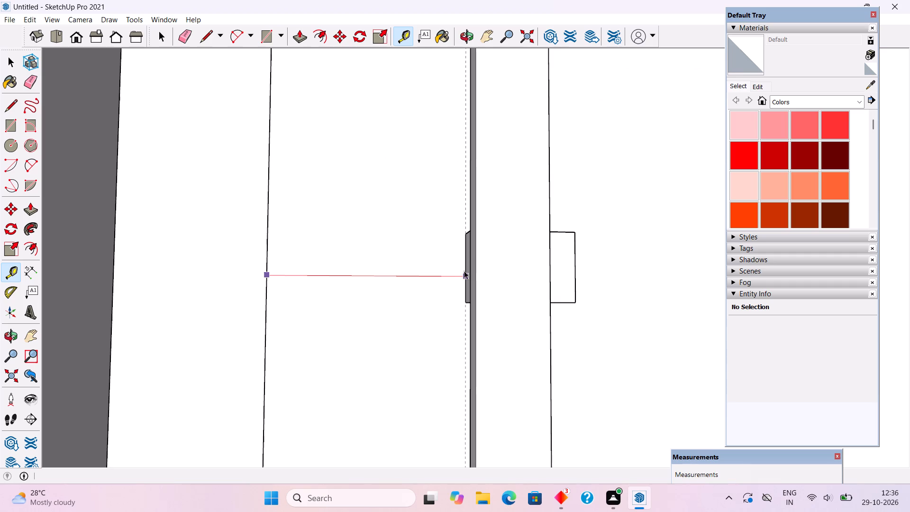
# Place a guide 4" below the existing horizontal guide near the top of the upper-floor door panel for the first glass strip.
pyautogui.scroll(-17, 456, 294)
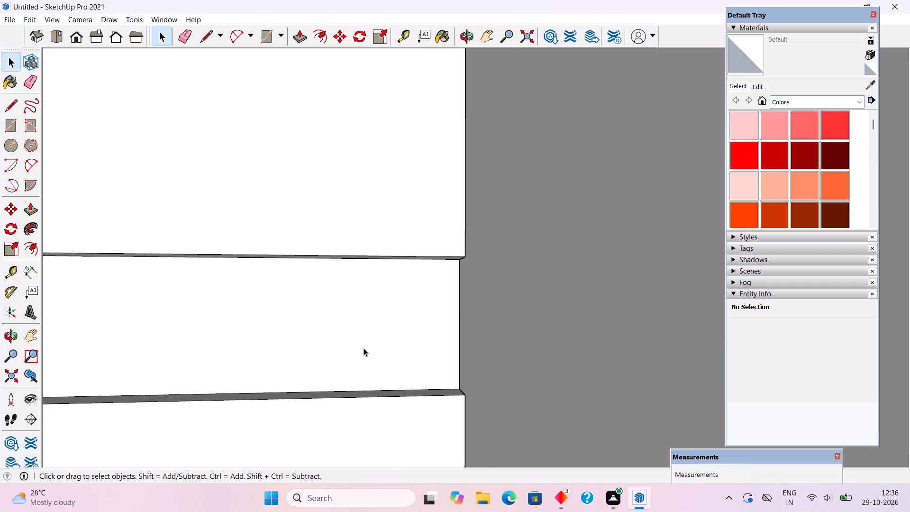
pyautogui.click(9, 379)
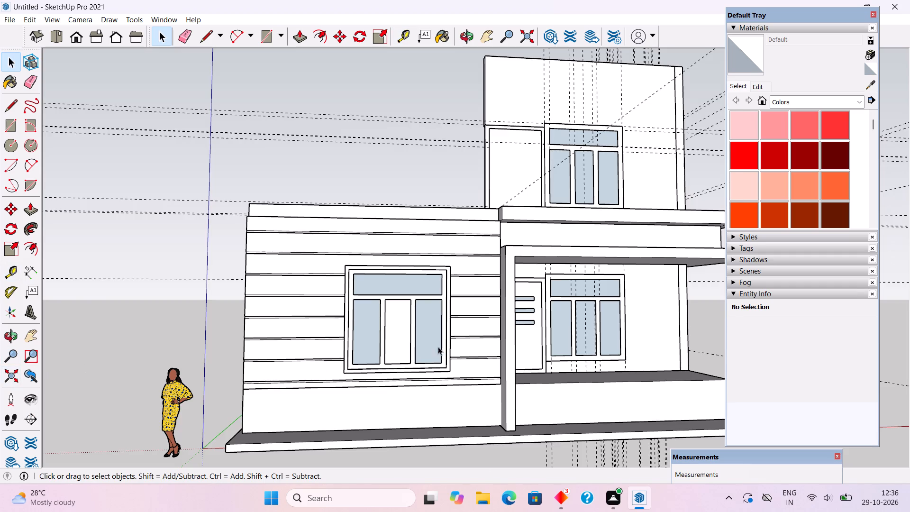
pyautogui.scroll(-4, 551, 284)
pyautogui.scroll(6, 570, 248)
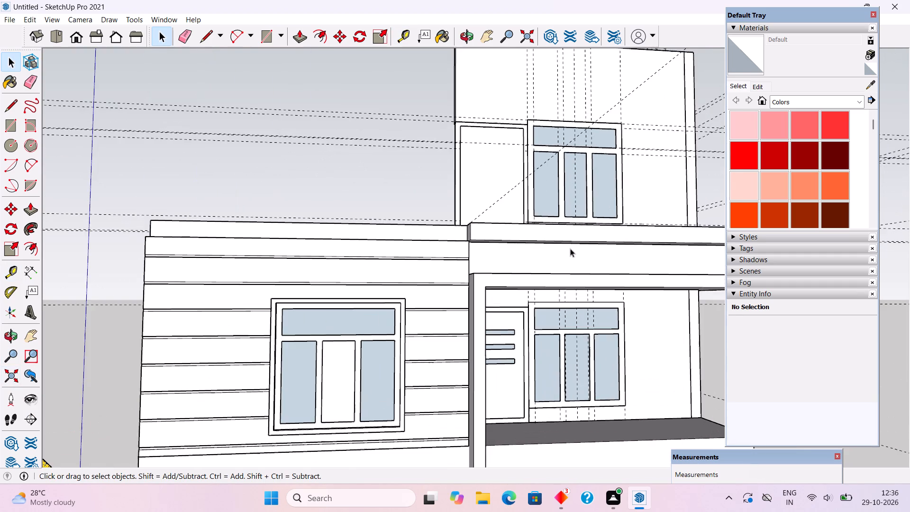
pyautogui.scroll(4, 568, 245)
pyautogui.scroll(1, 528, 226)
pyautogui.moveTo(525, 225); pyautogui.dragTo(470, 247, button='middle')
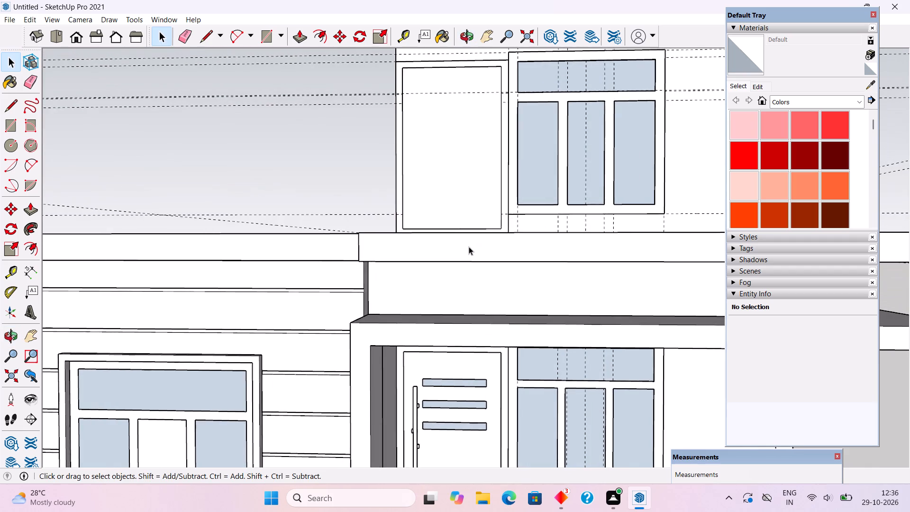
pyautogui.scroll(-4, 469, 247)
pyautogui.scroll(4, 492, 137)
pyautogui.moveTo(491, 220); pyautogui.dragTo(562, 277, button='middle')
pyautogui.press('t')
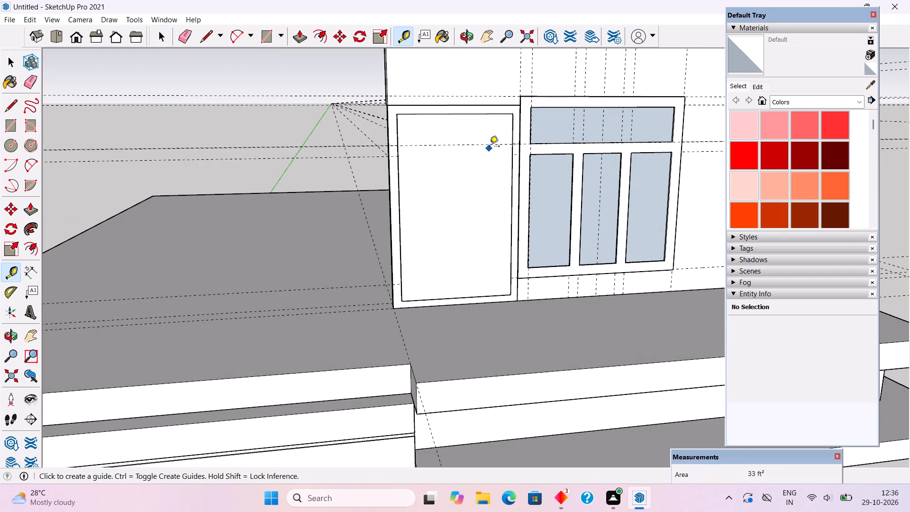
pyautogui.click(490, 146)
pyautogui.write('4"')
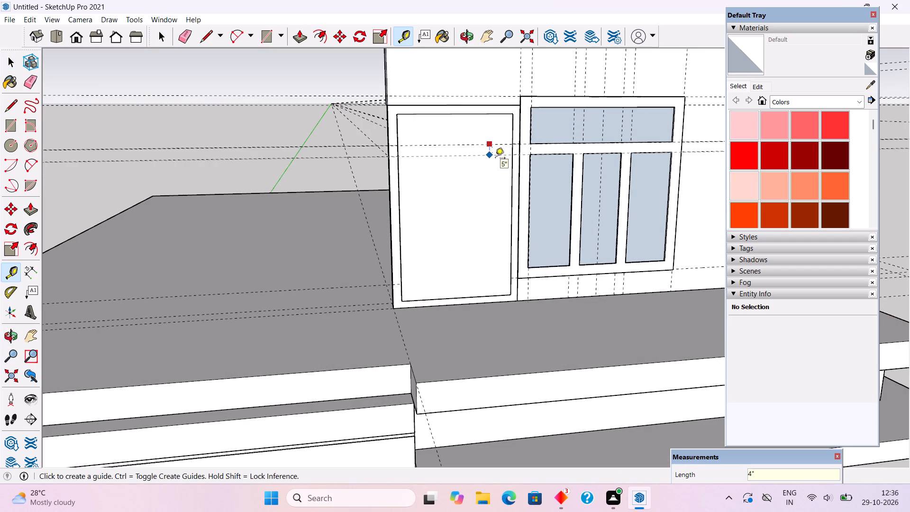
pyautogui.press('Return')
# Add two more horizontal guides down the upper-floor door, spaced 8" and 4", for the second glass strip.
pyautogui.click(500, 154)
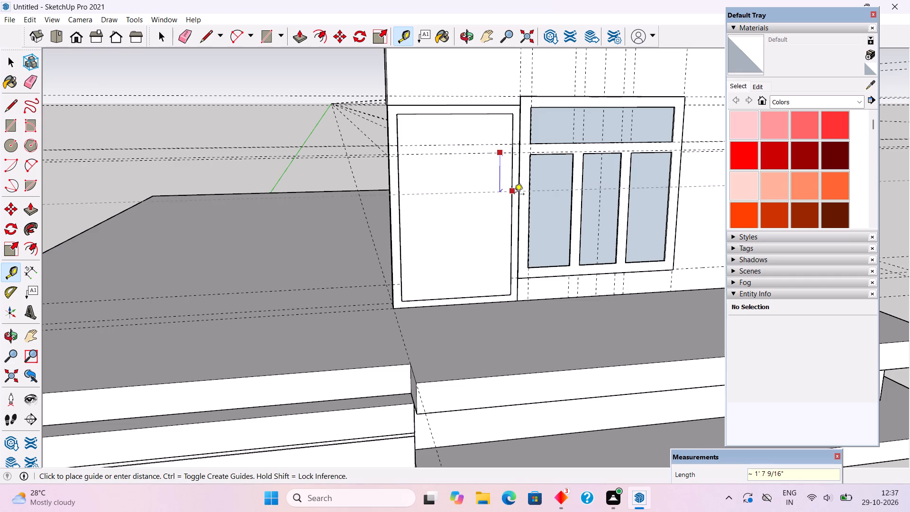
pyautogui.press('8')
pyautogui.hotkey('shift', '"')
pyautogui.press('Return')
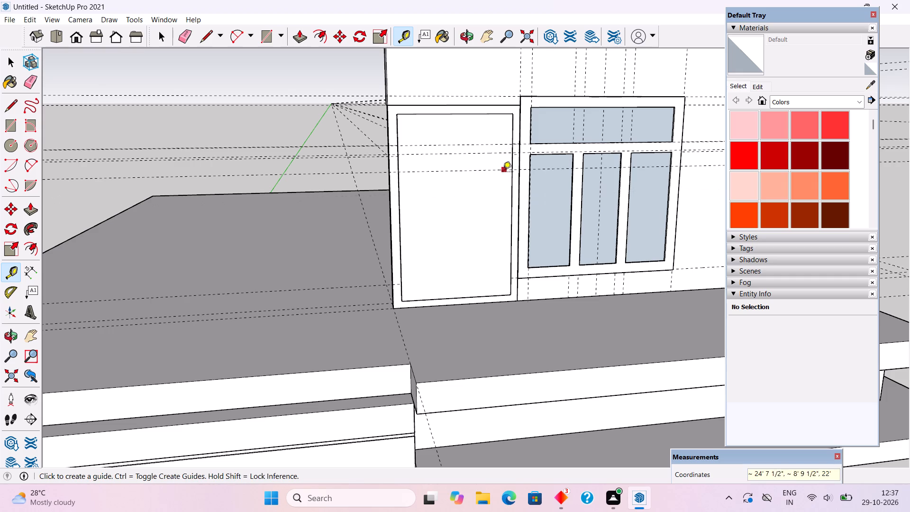
pyautogui.click(497, 171)
pyautogui.write('4"')
pyautogui.press('Return')
# Add two horizontal guides below the second strip's guides, spaced 8" and 4", for the third glass strip.
pyautogui.click(502, 181)
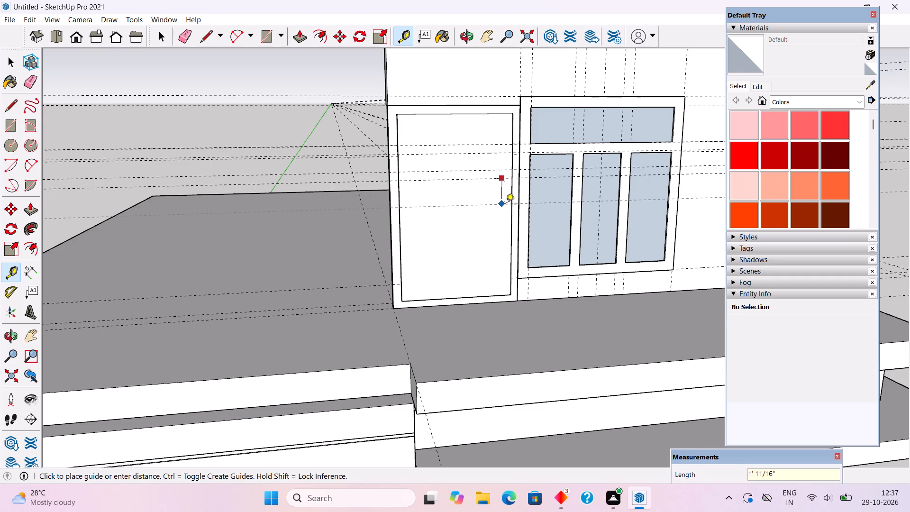
pyautogui.write('8"')
pyautogui.press('Return')
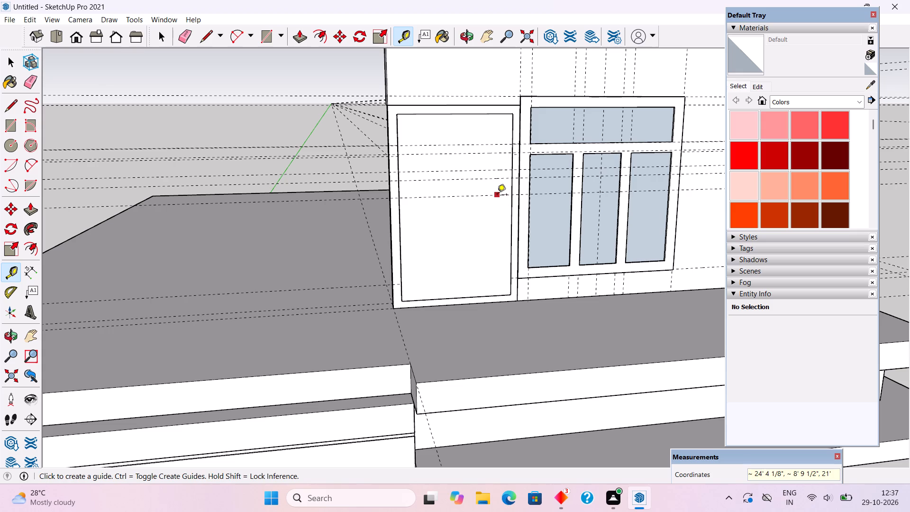
pyautogui.click(497, 195)
pyautogui.write('4"')
pyautogui.press('Return')
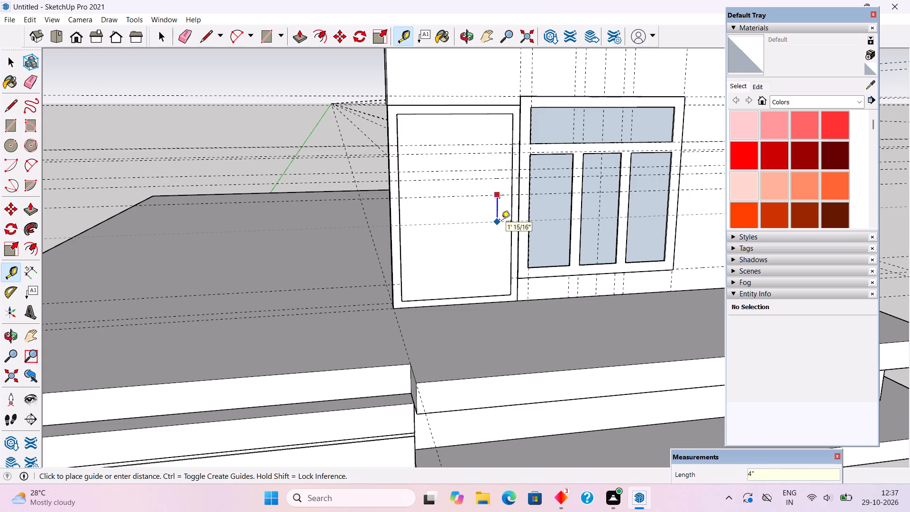
# Place a vertical guide on the upper-floor door, 1' in from the panel's handle-side edge.
pyautogui.click(398, 221)
pyautogui.scroll(2, 428, 221)
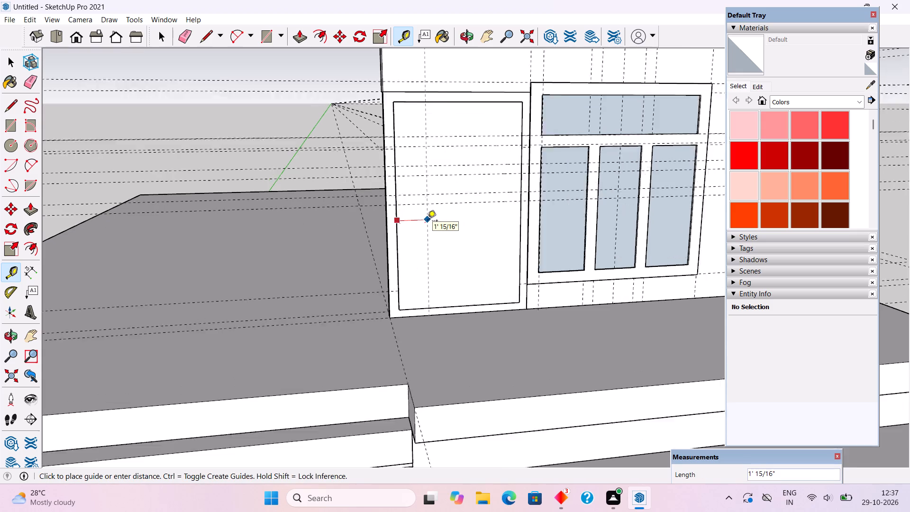
pyautogui.scroll(3, 428, 221)
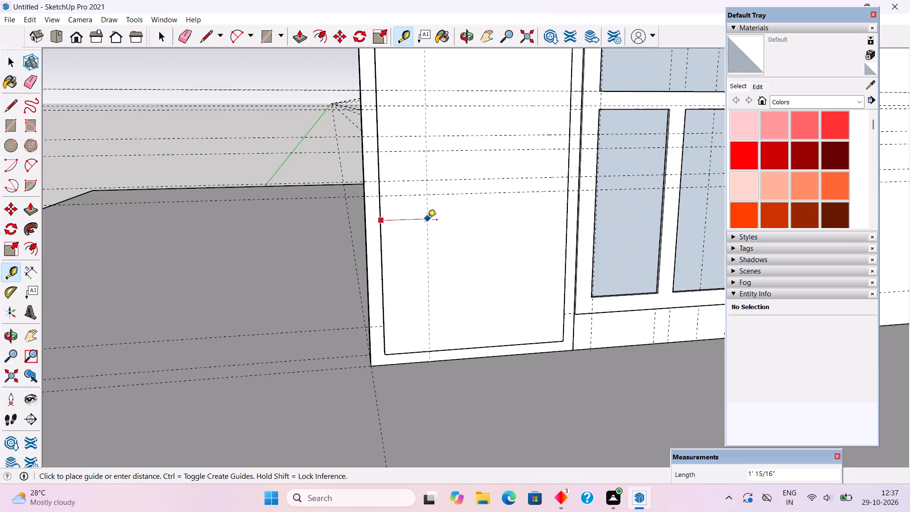
pyautogui.write("1'")
pyautogui.press('Return')
# Place a vertical guide on the ground-floor door about 10 5/8" from the panel's handle-side edge, along the glass strips' ends.
pyautogui.scroll(-10, 428, 219)
pyautogui.moveTo(518, 334); pyautogui.dragTo(431, 291, button='middle')
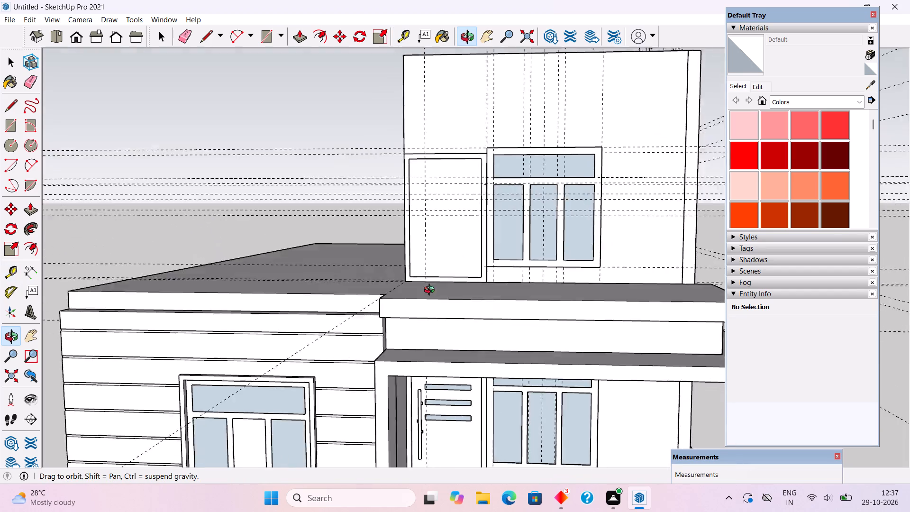
pyautogui.moveTo(431, 291); pyautogui.dragTo(429, 283, button='middle')
pyautogui.scroll(9, 458, 446)
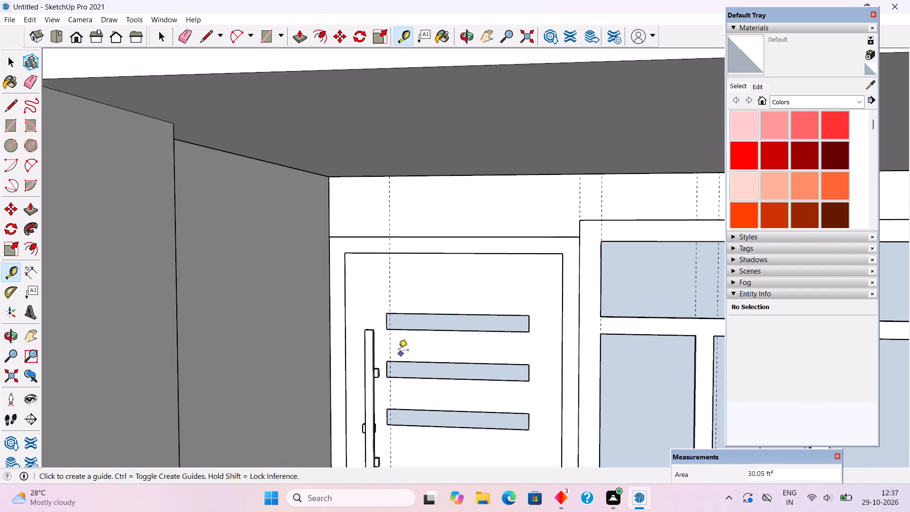
pyautogui.scroll(10, 399, 351)
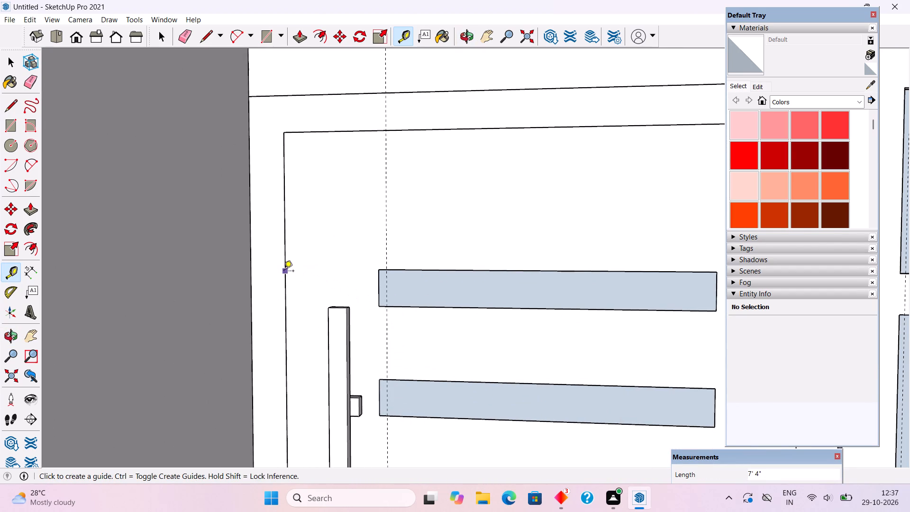
pyautogui.click(284, 272)
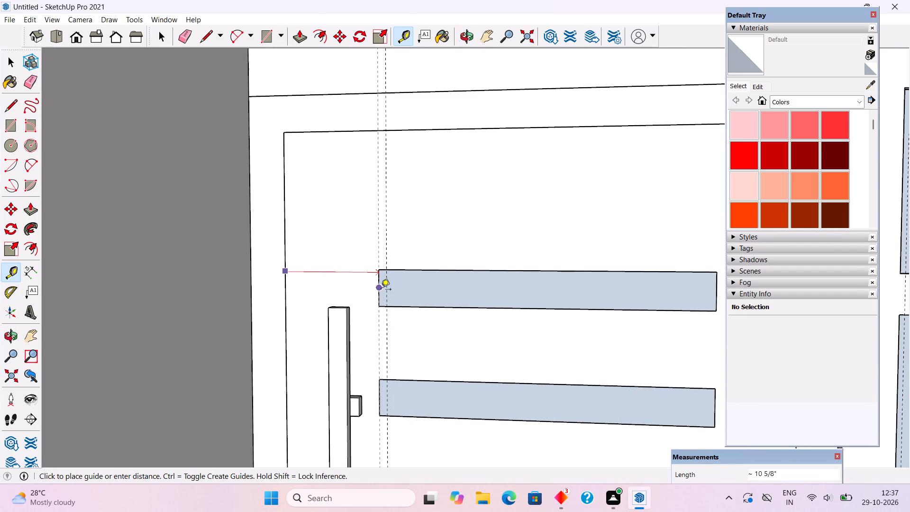
pyautogui.click(381, 290)
# Place a guide parallel to the upper door frame's short bottom side edge, about 1' 2 5/8" away, through the ground-floor strip guide.
pyautogui.scroll(-17, 413, 377)
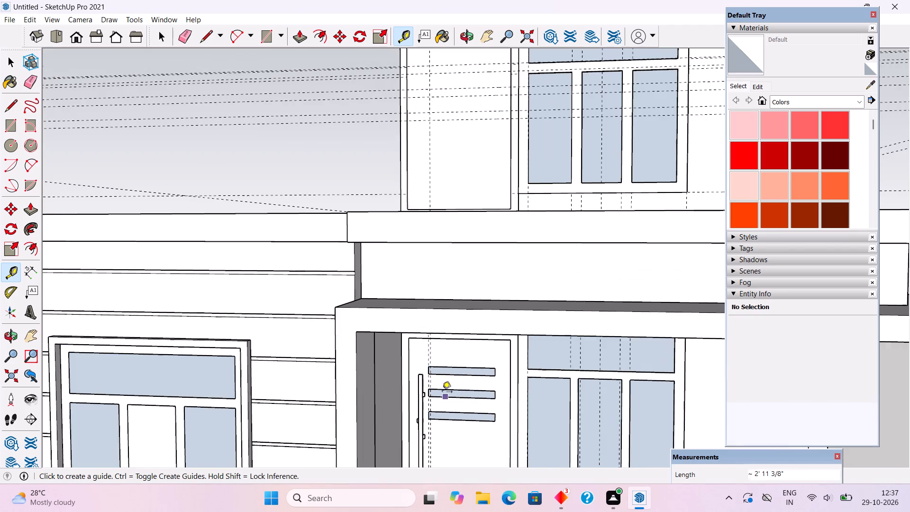
pyautogui.moveTo(429, 399); pyautogui.dragTo(511, 413, button='middle')
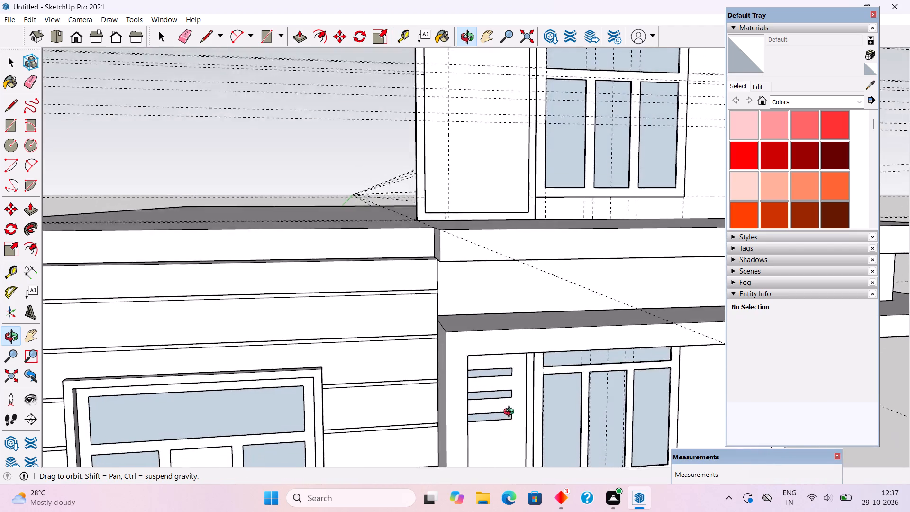
pyautogui.moveTo(511, 413); pyautogui.dragTo(560, 470, button='middle')
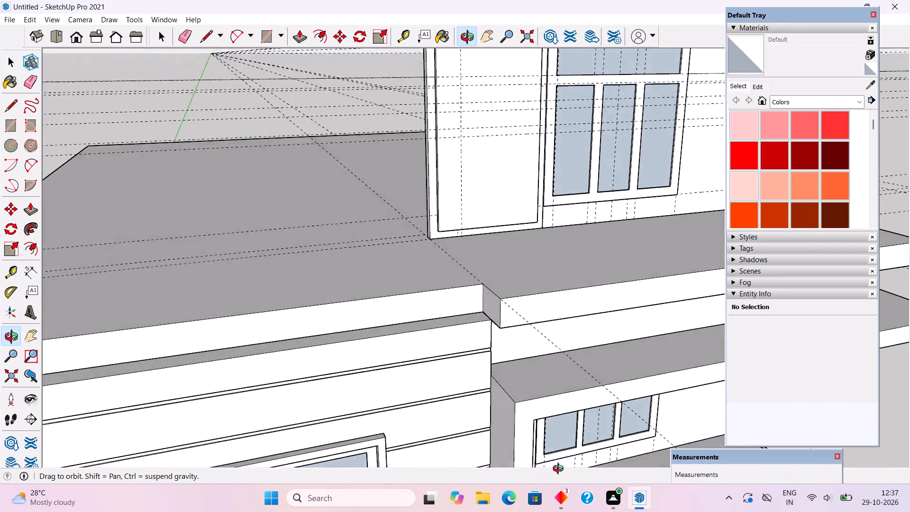
pyautogui.moveTo(560, 470); pyautogui.dragTo(590, 475, button='middle')
pyautogui.press('space')
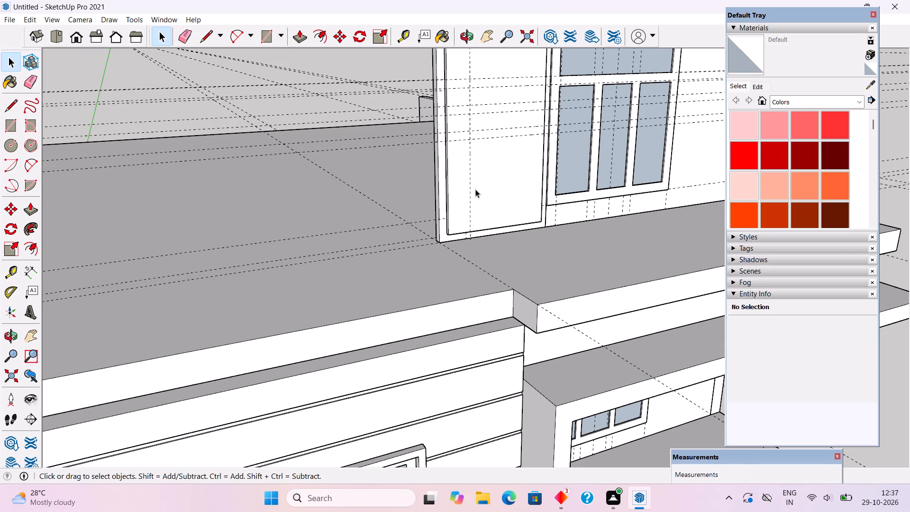
pyautogui.scroll(8, 469, 214)
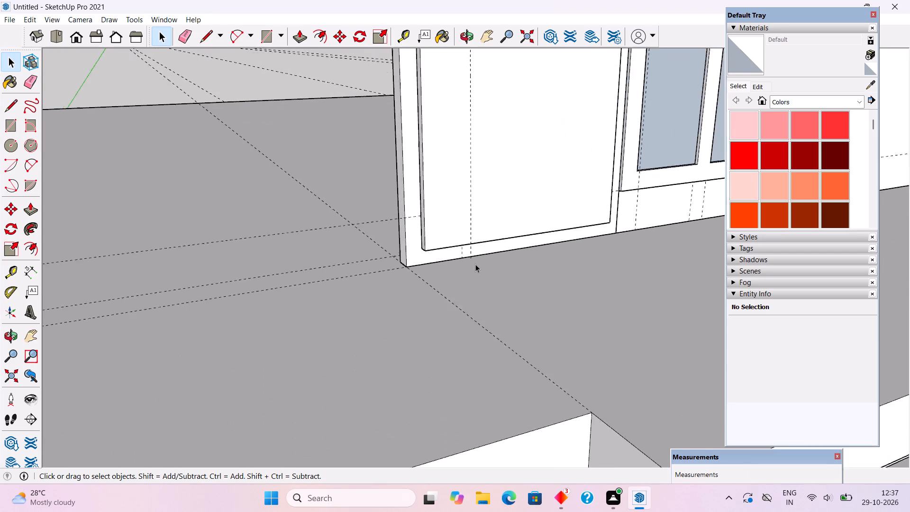
pyautogui.scroll(5, 475, 264)
pyautogui.moveTo(468, 277); pyautogui.dragTo(473, 350, button='middle')
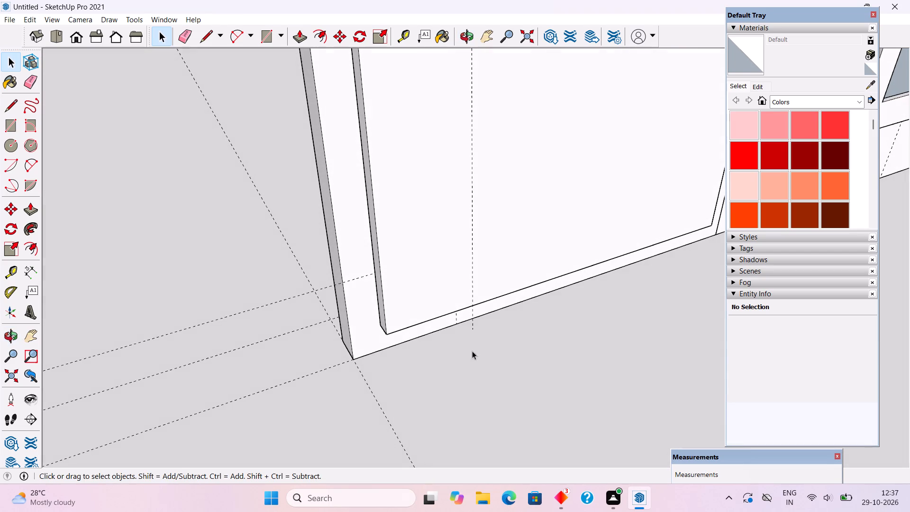
pyautogui.press('t')
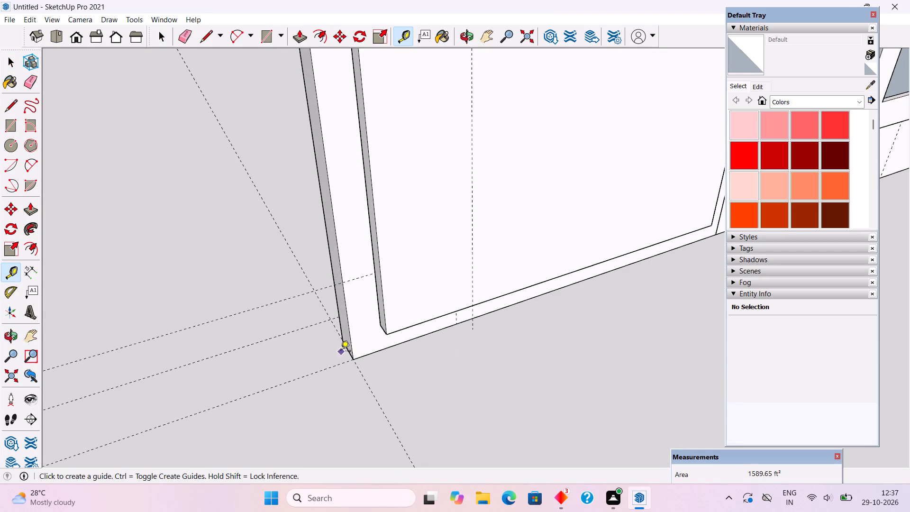
pyautogui.click(346, 349)
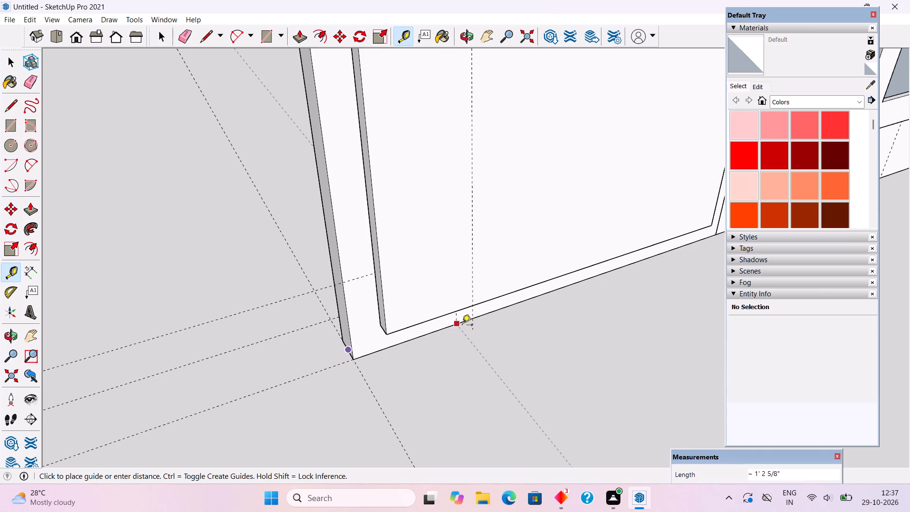
pyautogui.click(459, 326)
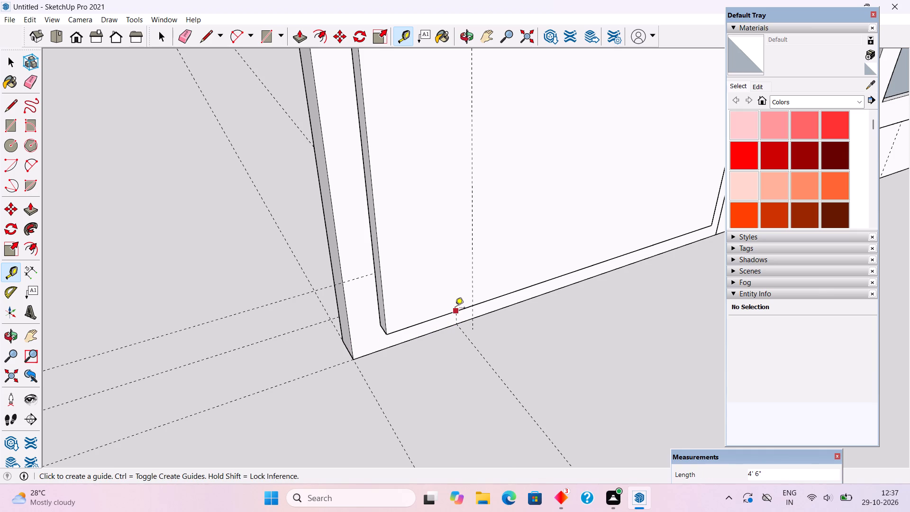
# Place a guide 2" in front of the upper door frame's bottom edge, through the lower end of the panel's vertical guide.
pyautogui.moveTo(408, 353); pyautogui.dragTo(354, 296, button='middle')
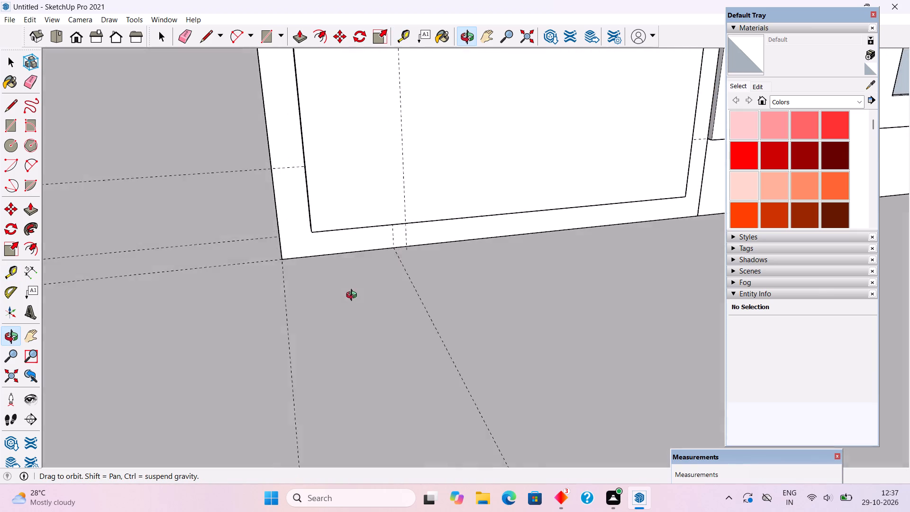
pyautogui.moveTo(354, 296); pyautogui.dragTo(489, 323, button='middle')
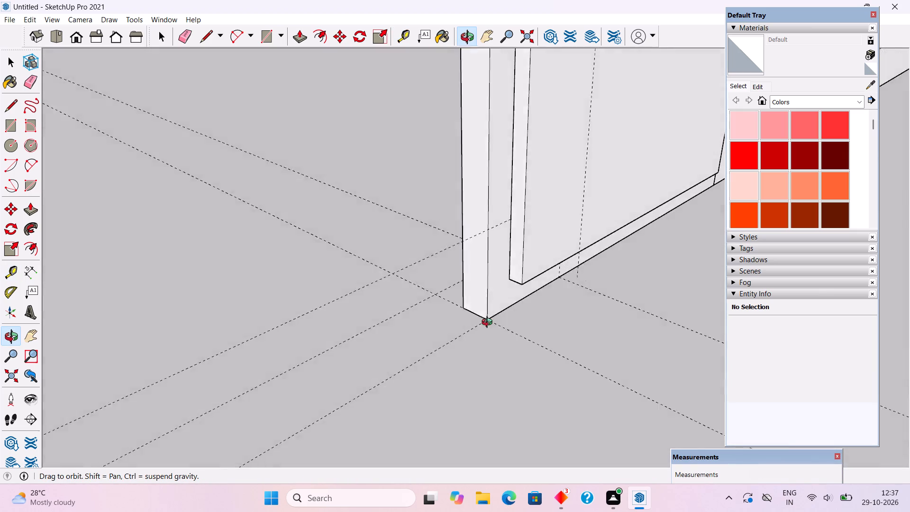
pyautogui.moveTo(489, 323); pyautogui.dragTo(382, 344, button='middle')
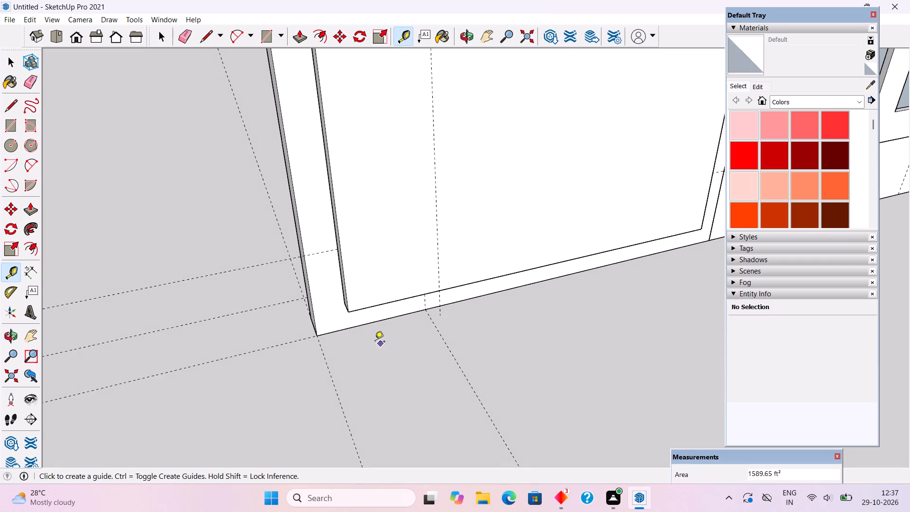
pyautogui.scroll(4, 440, 314)
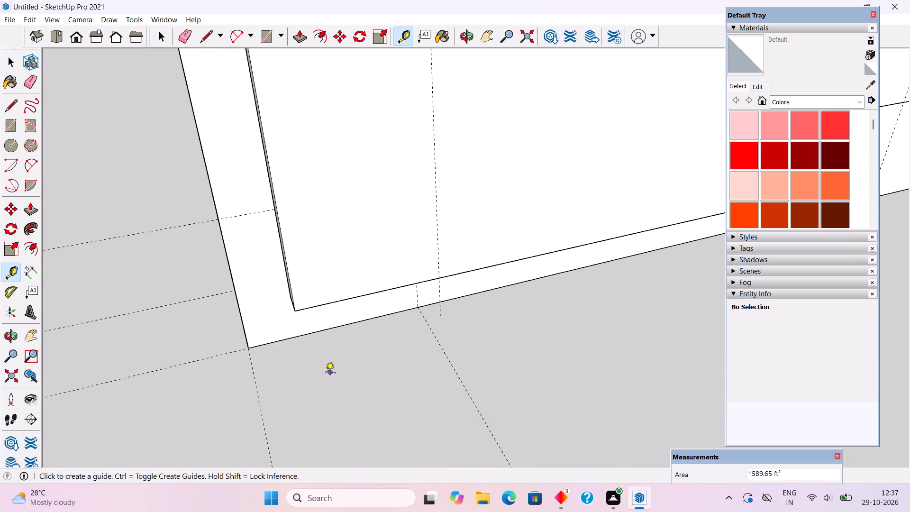
pyautogui.click(264, 347)
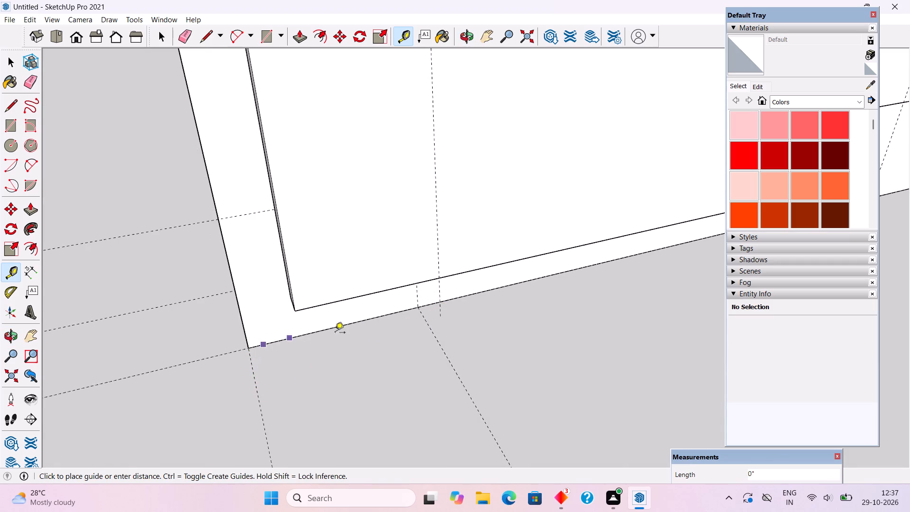
pyautogui.click(441, 315)
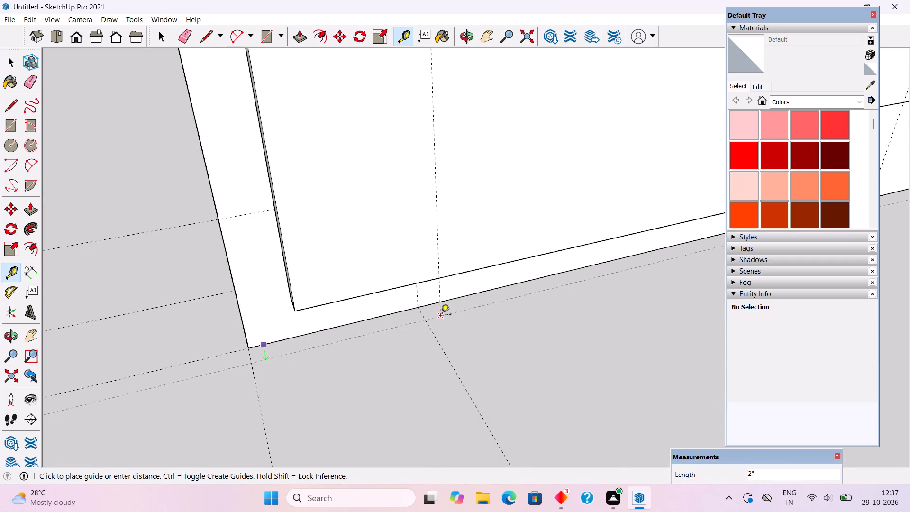
# Offset a vertical guide about 1 3/8" from the upper door's 1' guide, through the intersection of the two floor guides.
pyautogui.moveTo(425, 328); pyautogui.dragTo(380, 352, button='middle')
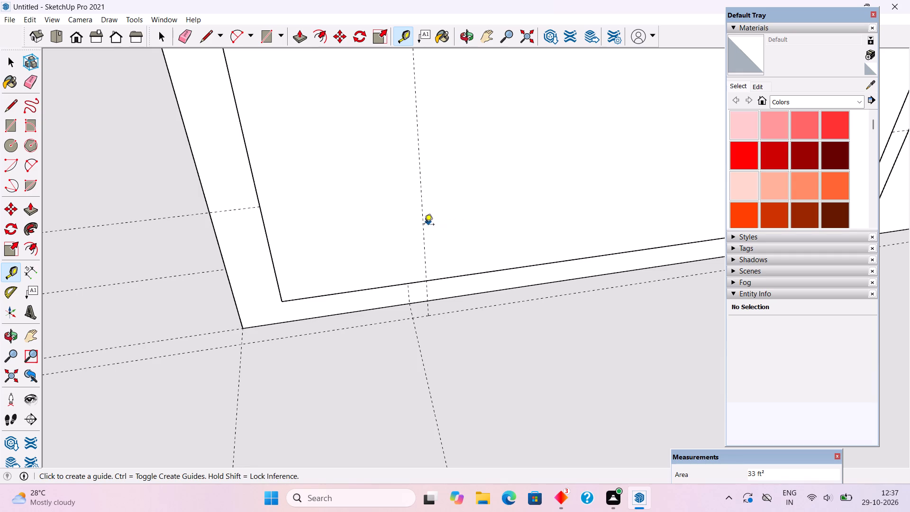
pyautogui.click(422, 227)
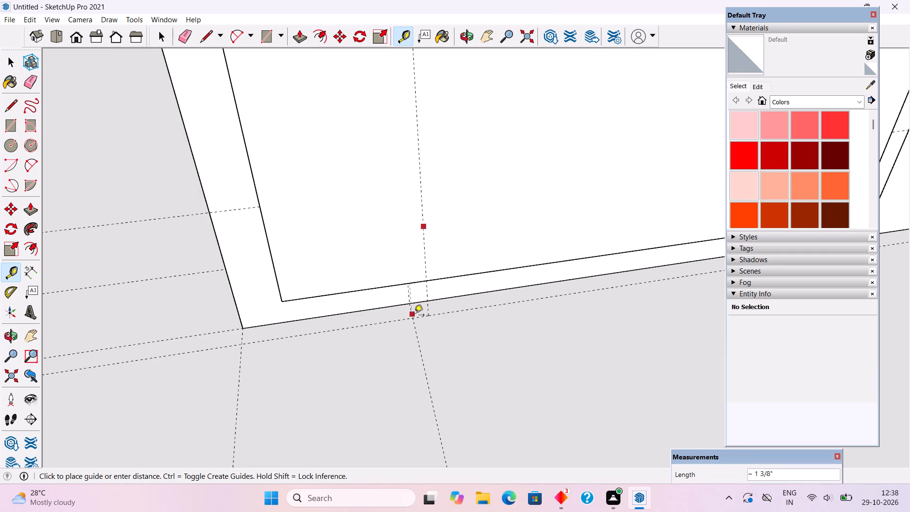
pyautogui.click(415, 317)
pyautogui.scroll(-4, 410, 320)
pyautogui.scroll(-11, 406, 358)
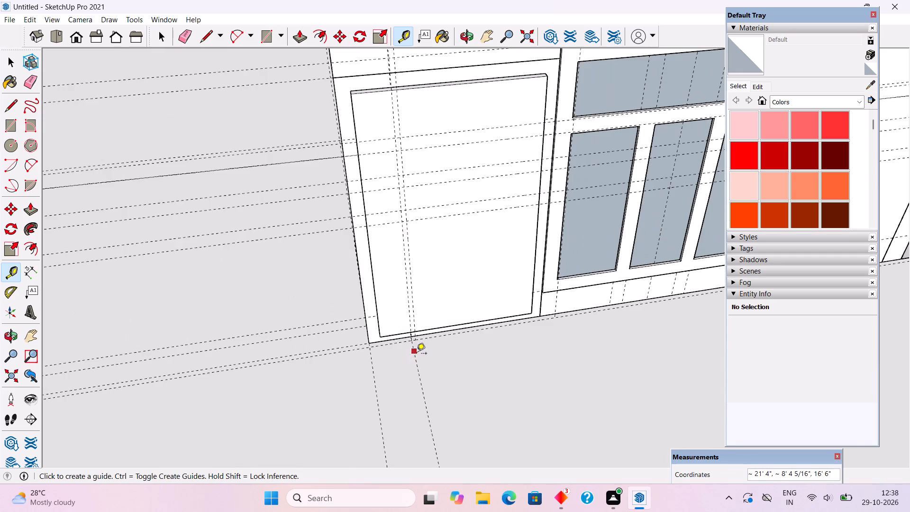
# Measure the gap between the top glass strip's window-side end and the panel edge on the ground-floor door.
pyautogui.scroll(-2, 418, 356)
pyautogui.moveTo(446, 309); pyautogui.dragTo(448, 227, button='middle')
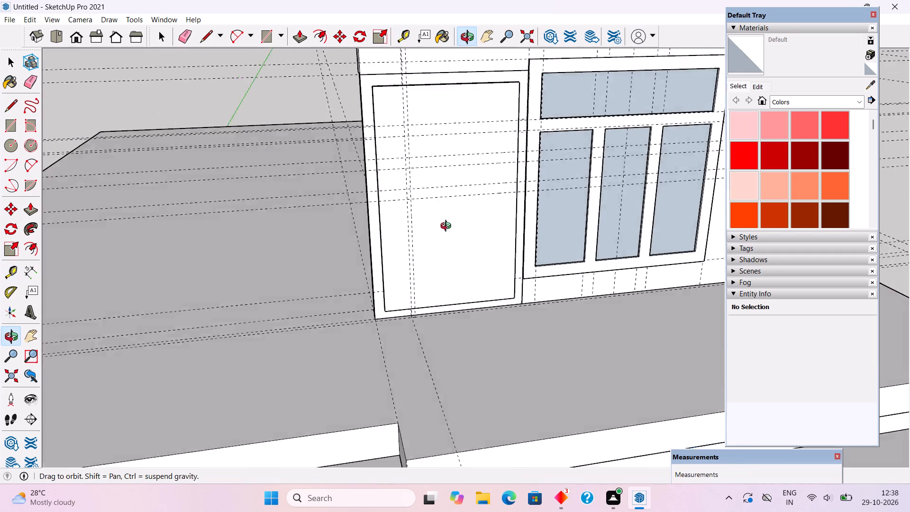
pyautogui.moveTo(448, 227); pyautogui.dragTo(440, 193, button='middle')
pyautogui.scroll(-5, 462, 241)
pyautogui.moveTo(527, 383); pyautogui.dragTo(391, 309, button='middle')
pyautogui.scroll(9, 431, 389)
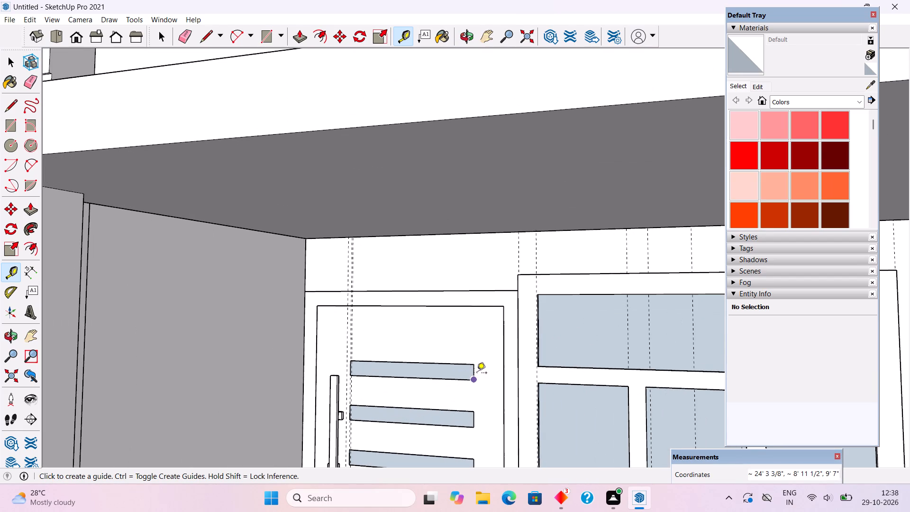
pyautogui.click(475, 373)
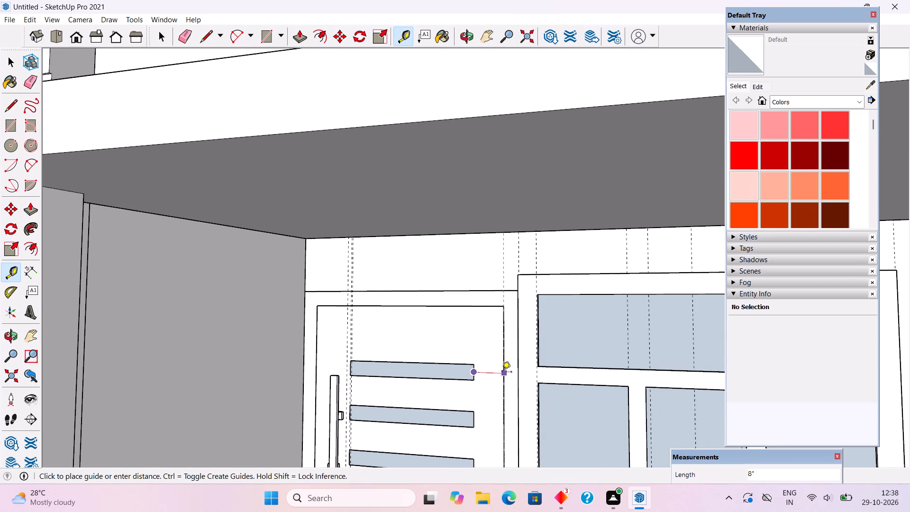
pyautogui.scroll(-3, 501, 373)
pyautogui.press('t')
pyautogui.scroll(-5, 500, 375)
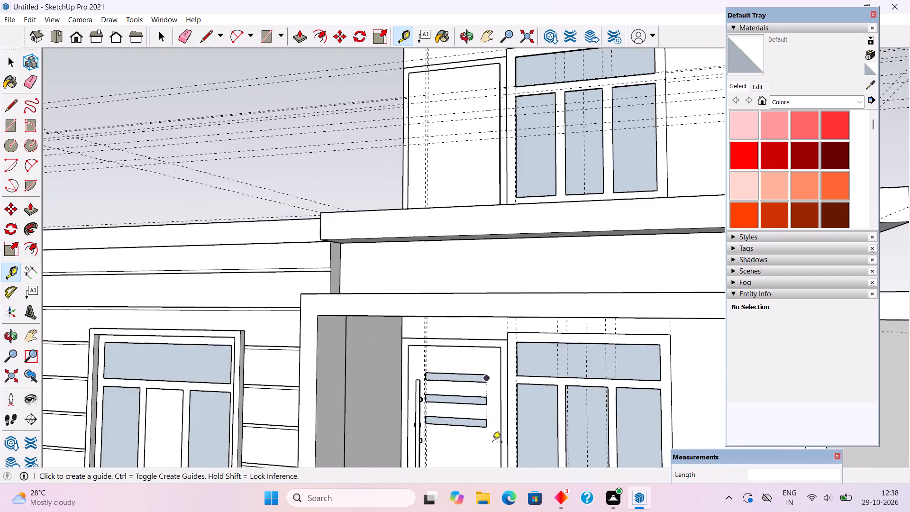
# Place a vertical guide 8" inside the upper door panel's window-side edge.
pyautogui.scroll(-5, 478, 369)
pyautogui.moveTo(487, 275); pyautogui.dragTo(624, 357, button='middle')
pyautogui.scroll(4, 506, 229)
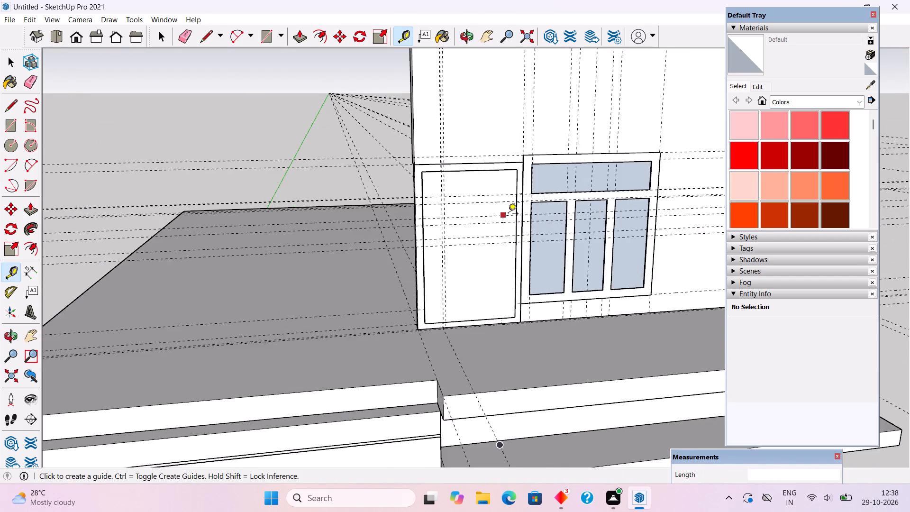
pyautogui.scroll(8, 508, 214)
pyautogui.click(518, 238)
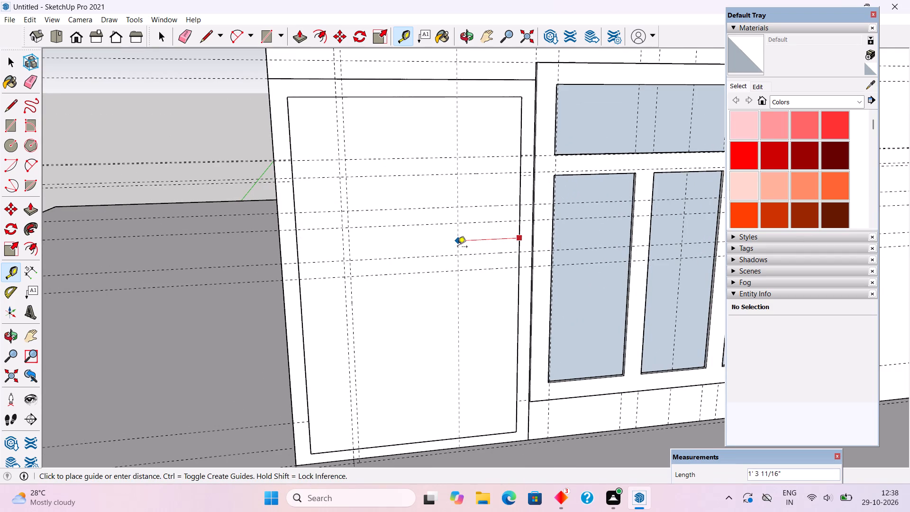
pyautogui.press('8')
pyautogui.hotkey('shift', '"')
pyautogui.press('Return')
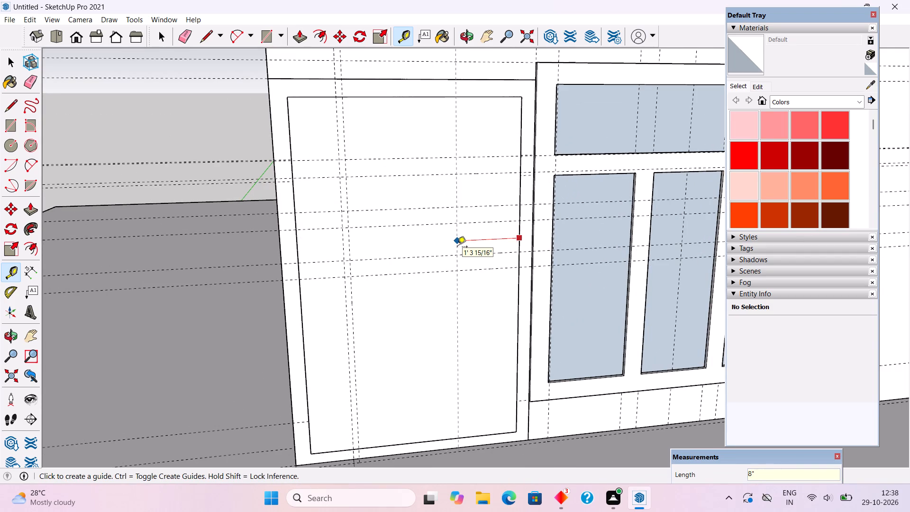
# Group all of the upper door panel's geometry.
pyautogui.press('space')
pyautogui.scroll(4, 407, 192)
pyautogui.tripleClick(407, 192)
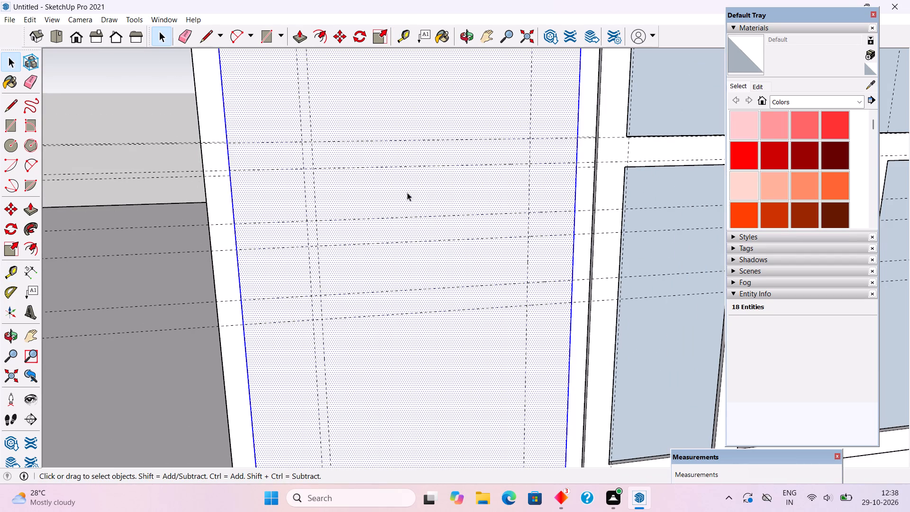
pyautogui.rightClick(407, 192)
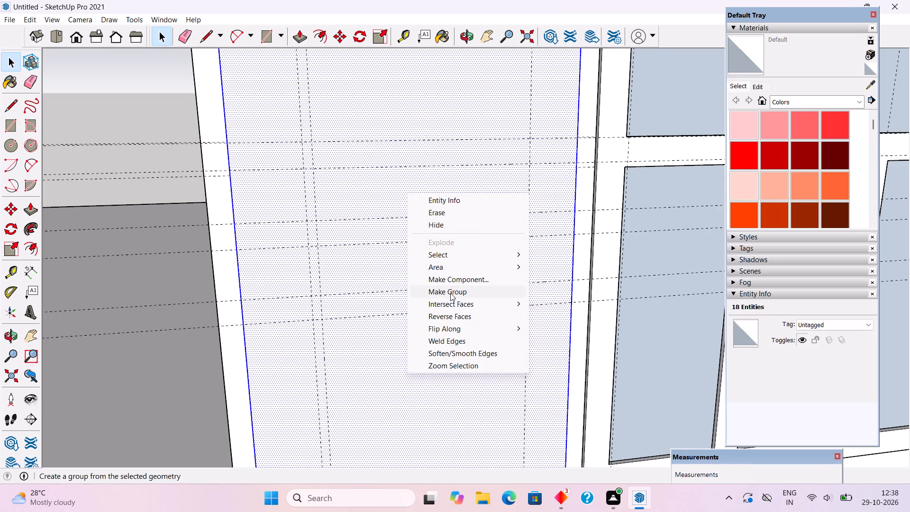
pyautogui.click(450, 293)
# Inside the upper door panel's group, draw three strip rectangles about 2' 11 3/8" by 4" along the guide intersections.
pyautogui.scroll(-4, 451, 290)
pyautogui.doubleClick(423, 333)
pyautogui.click(423, 333)
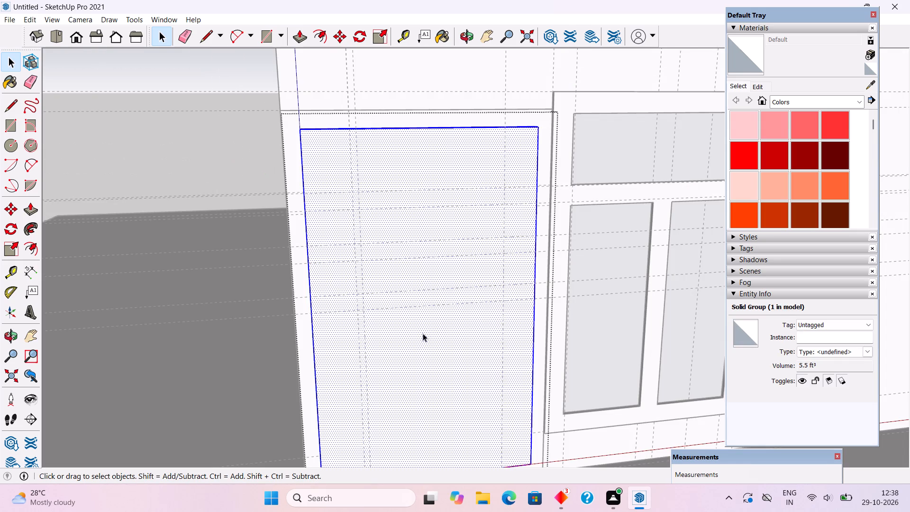
pyautogui.scroll(4, 412, 207)
pyautogui.press('r')
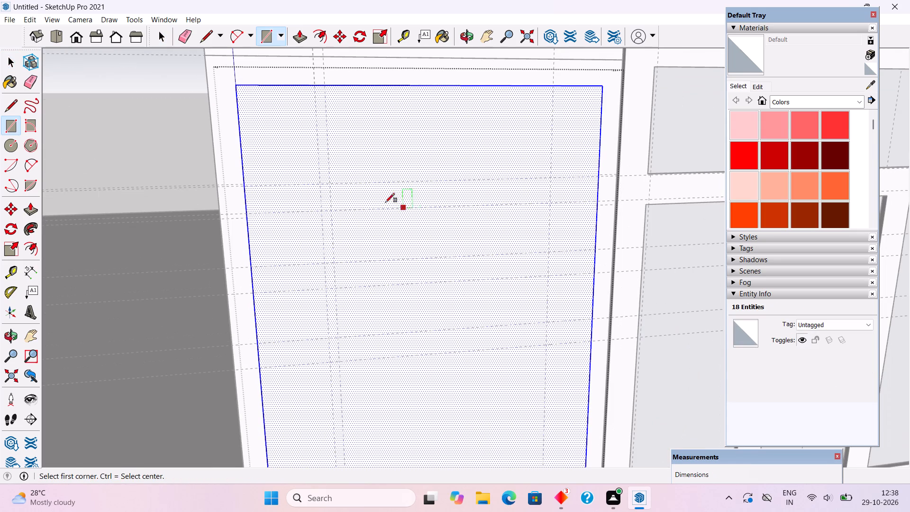
pyautogui.click(321, 186)
pyautogui.click(550, 205)
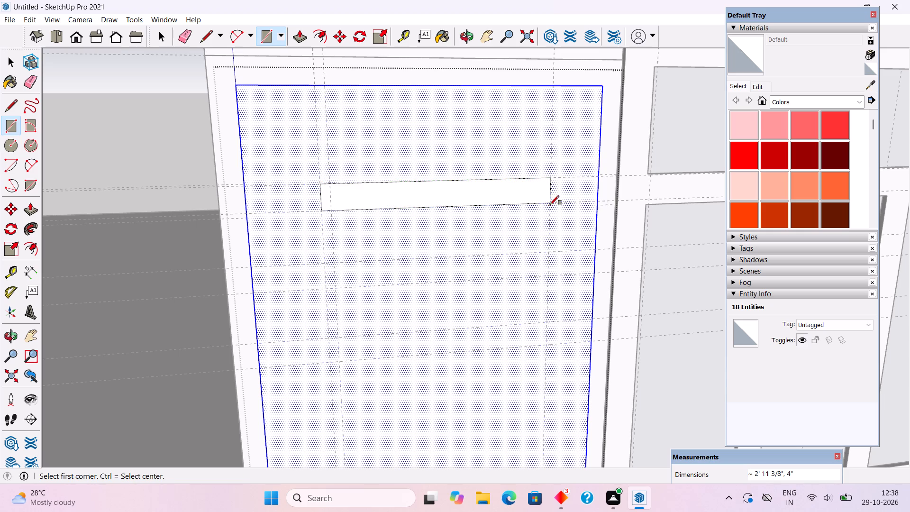
pyautogui.click(327, 263)
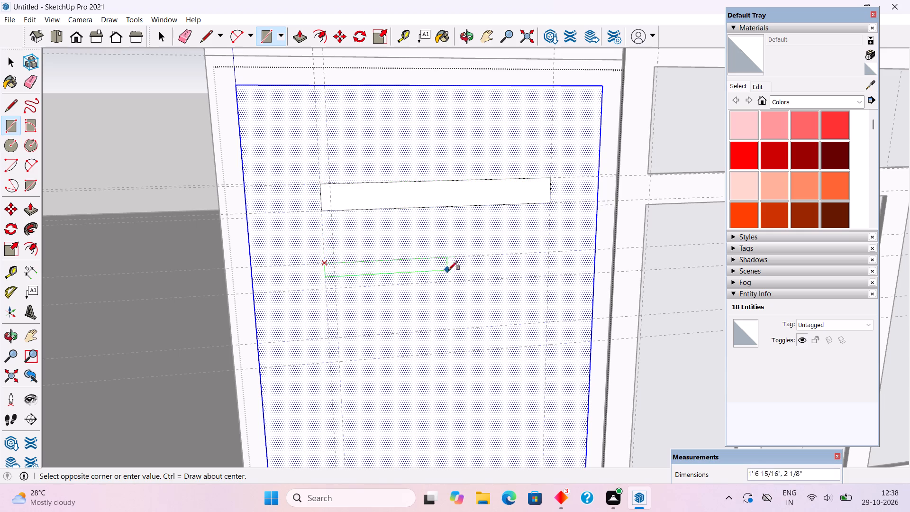
pyautogui.click(550, 277)
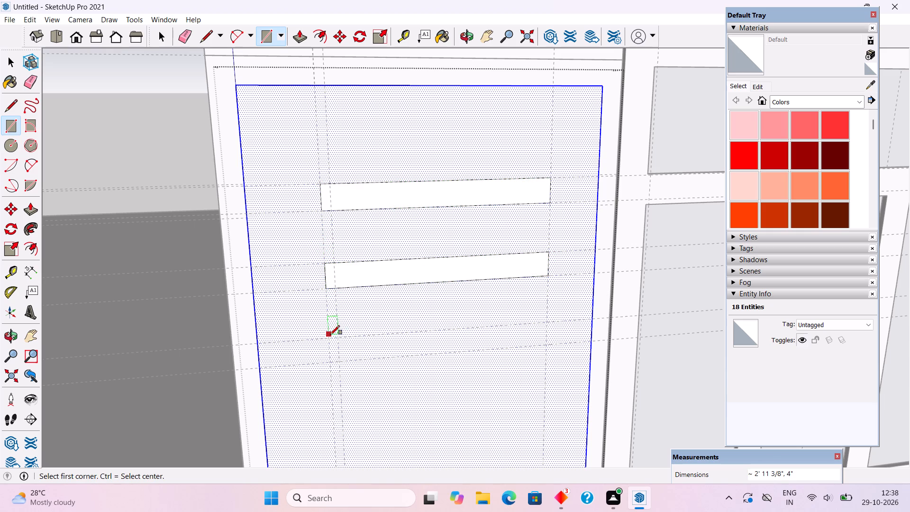
pyautogui.click(330, 338)
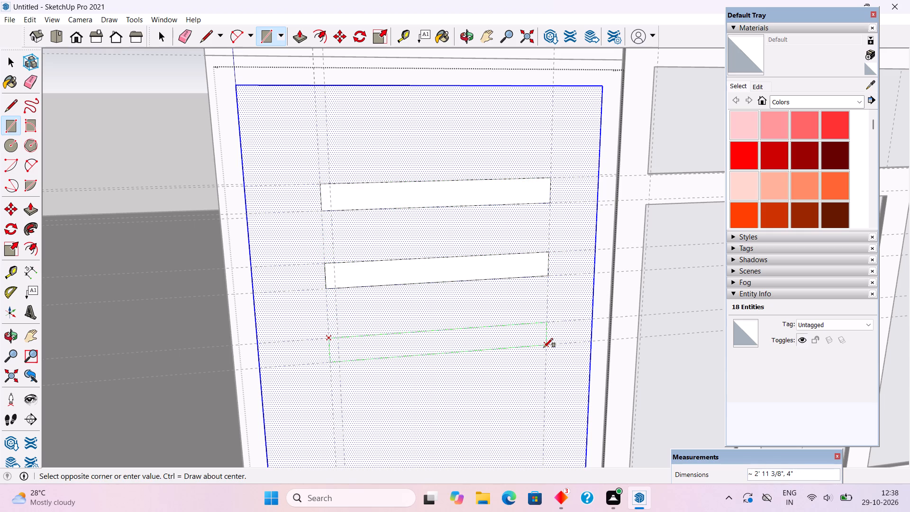
pyautogui.click(544, 347)
# Push the three strip rectangles 2" through the upper door panel to cut openings, and leave the group.
pyautogui.press('p')
pyautogui.moveTo(543, 333); pyautogui.dragTo(510, 337)
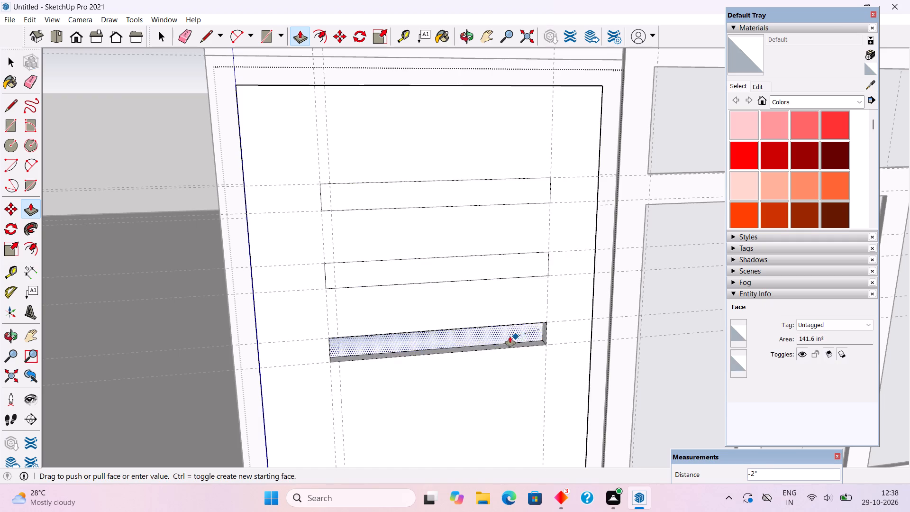
pyautogui.moveTo(510, 337); pyautogui.dragTo(499, 338)
pyautogui.moveTo(521, 265); pyautogui.dragTo(438, 283)
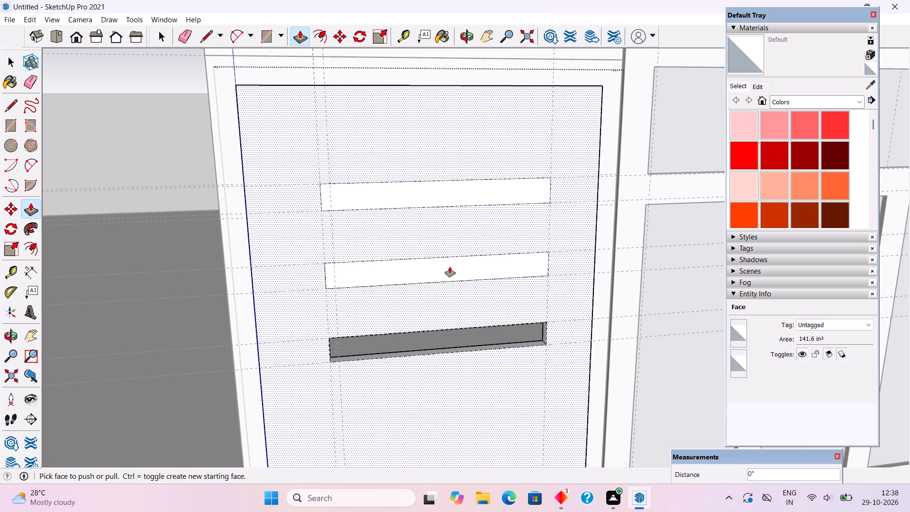
pyautogui.hotkey('ctrl', 'z')
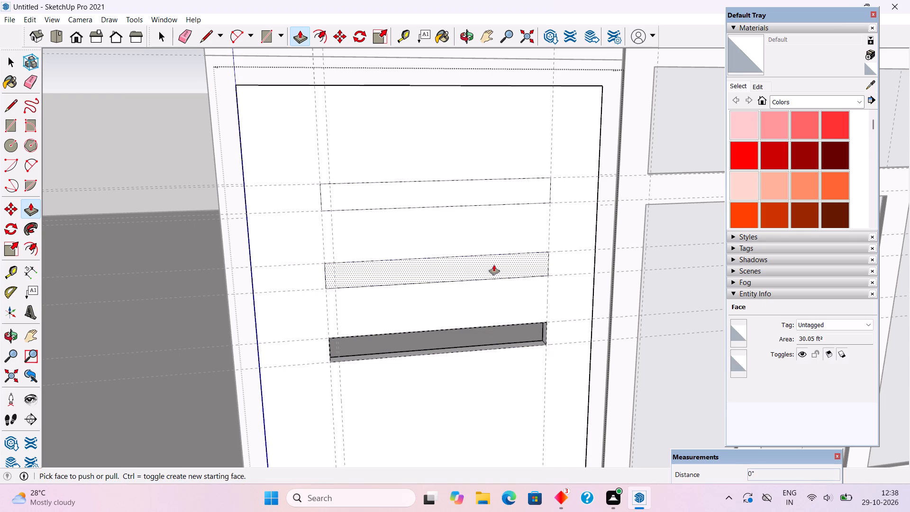
pyautogui.moveTo(497, 265); pyautogui.dragTo(382, 277)
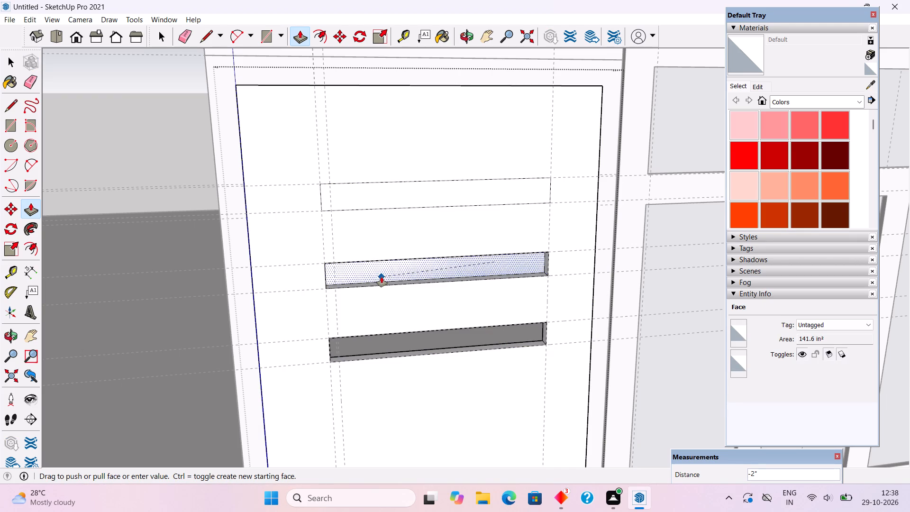
pyautogui.moveTo(519, 194); pyautogui.dragTo(449, 192)
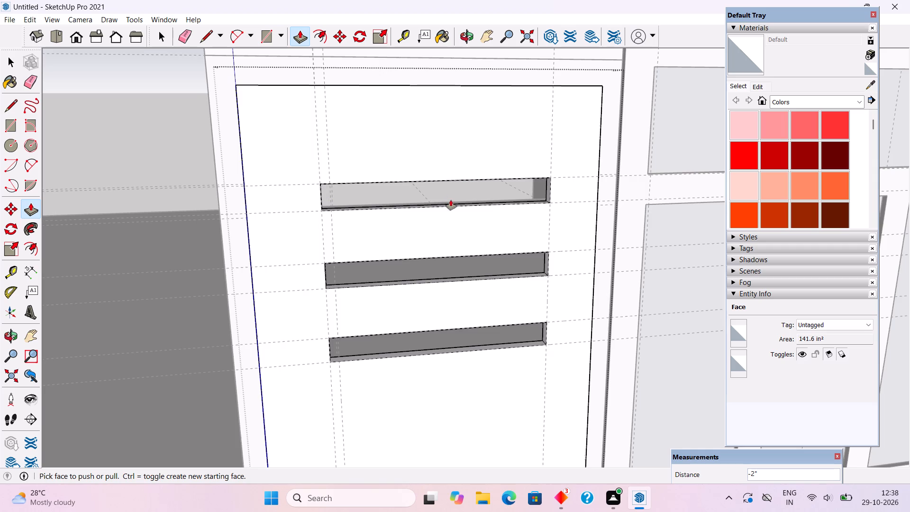
pyautogui.scroll(-10, 468, 235)
pyautogui.press('space')
pyautogui.click(269, 125)
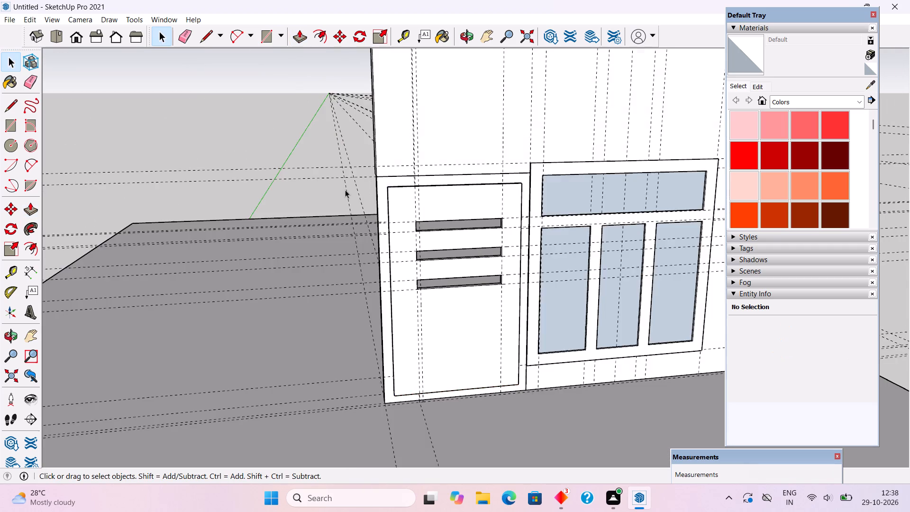
# Compare the upper door's strip openings with the ground-floor door's glass strips, handle and panel.
pyautogui.scroll(4, 520, 279)
pyautogui.moveTo(509, 281); pyautogui.dragTo(497, 228, button='middle')
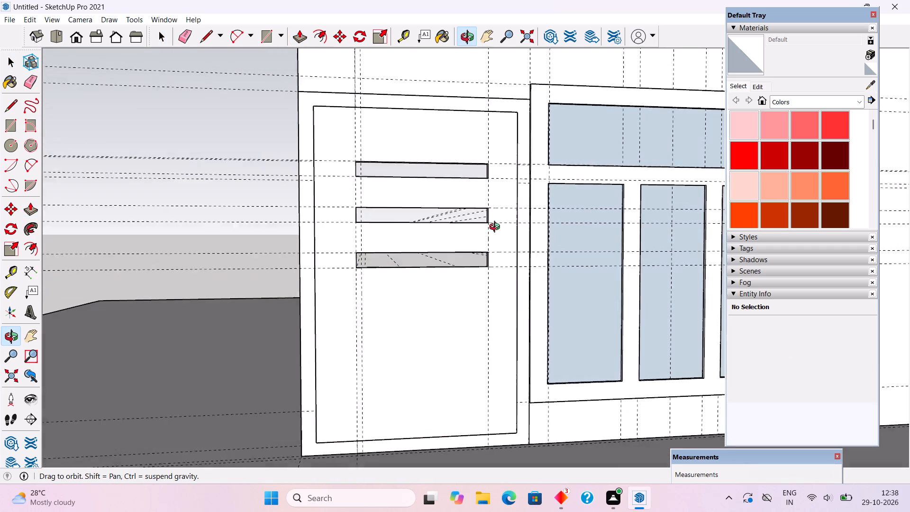
pyautogui.moveTo(497, 228); pyautogui.dragTo(506, 262, button='middle')
pyautogui.scroll(-5, 382, 267)
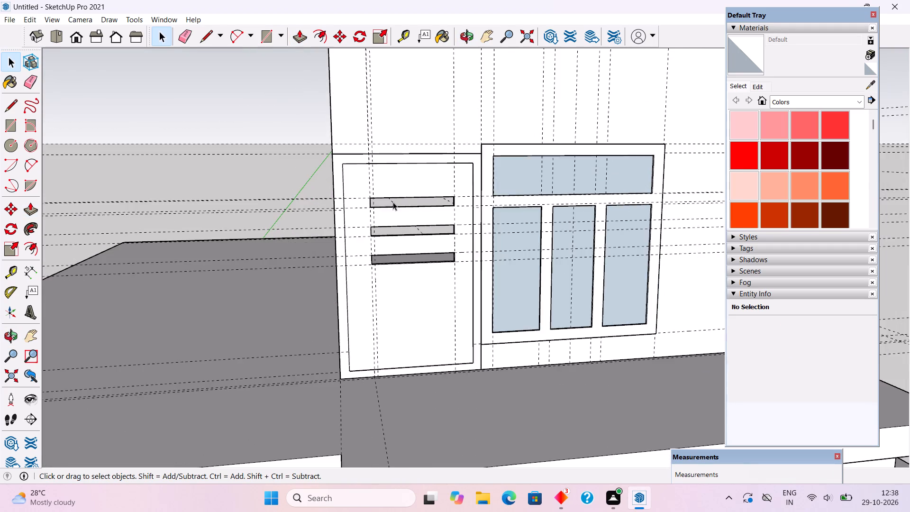
pyautogui.scroll(-12, 393, 202)
pyautogui.scroll(1, 411, 329)
pyautogui.moveTo(370, 310); pyautogui.dragTo(278, 292, button='middle')
pyautogui.scroll(1, 379, 344)
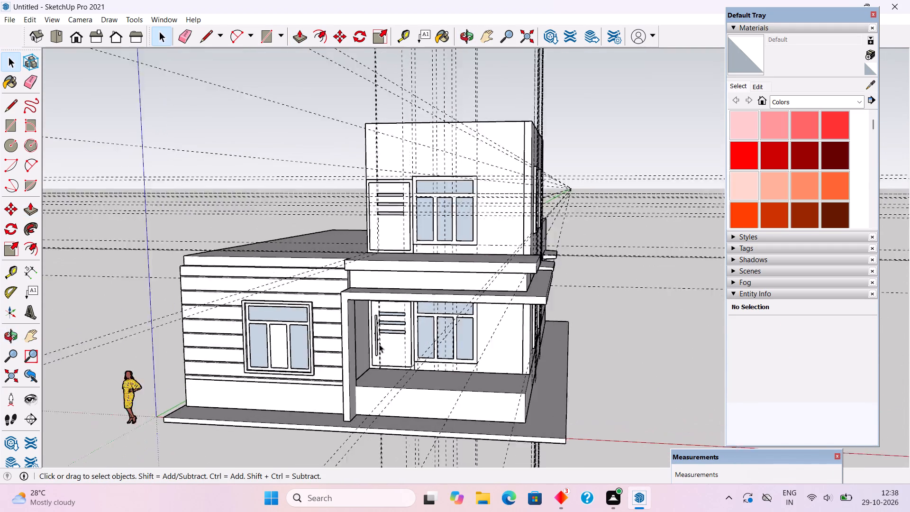
pyautogui.scroll(17, 379, 344)
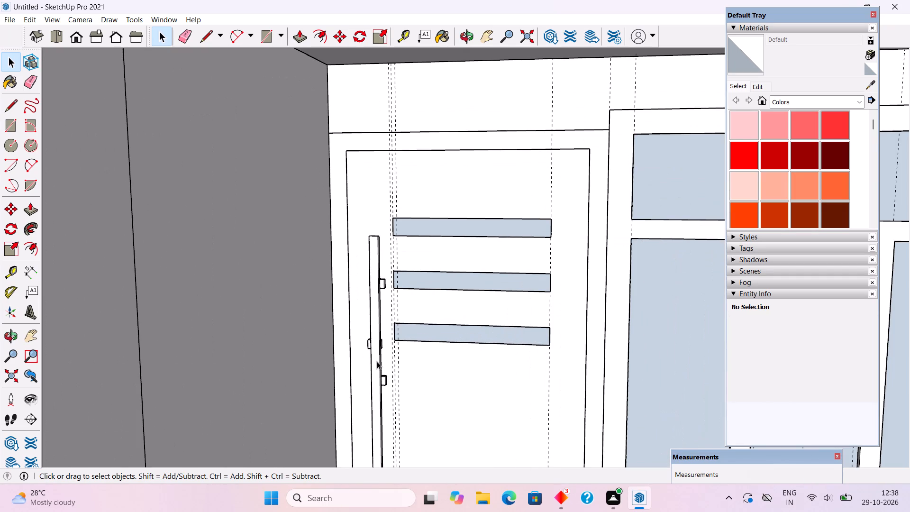
pyautogui.keyDown('ctrl'); pyautogui.click(377, 361); pyautogui.keyUp('ctrl')
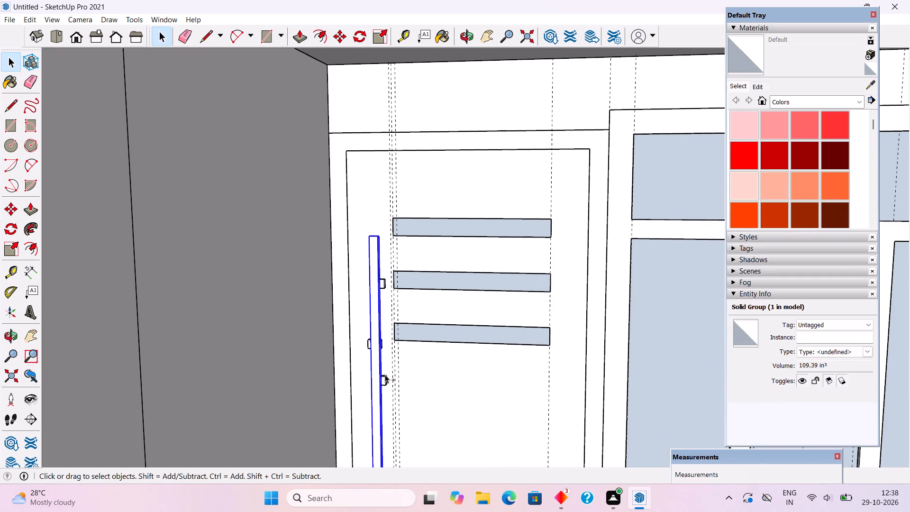
pyautogui.click(450, 377)
pyautogui.scroll(-14, 451, 379)
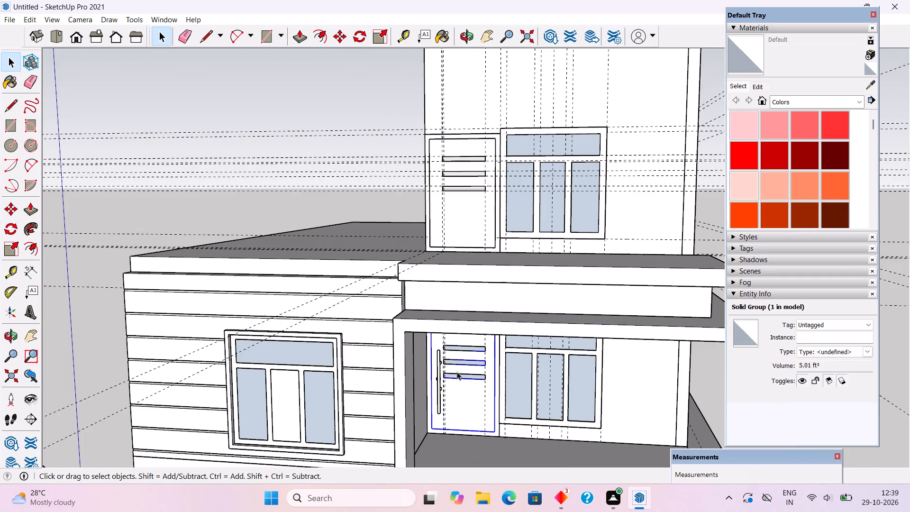
# Move the upper door panel back by its own thickness, from its front bottom corner to its rear one, flush with the frame.
pyautogui.moveTo(416, 216); pyautogui.dragTo(337, 365, button='middle')
pyautogui.scroll(5, 431, 259)
pyautogui.click(445, 243)
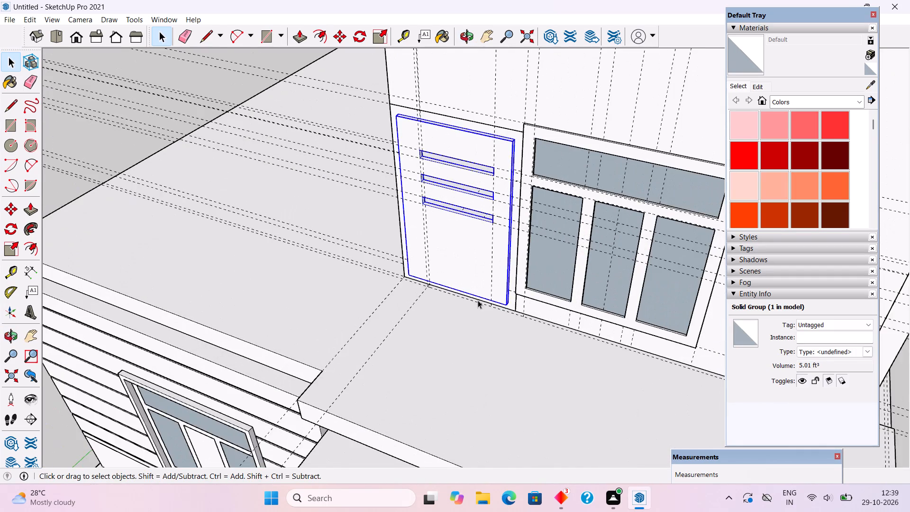
pyautogui.scroll(8, 478, 300)
pyautogui.moveTo(532, 301); pyautogui.dragTo(485, 283, button='middle')
pyautogui.press('m')
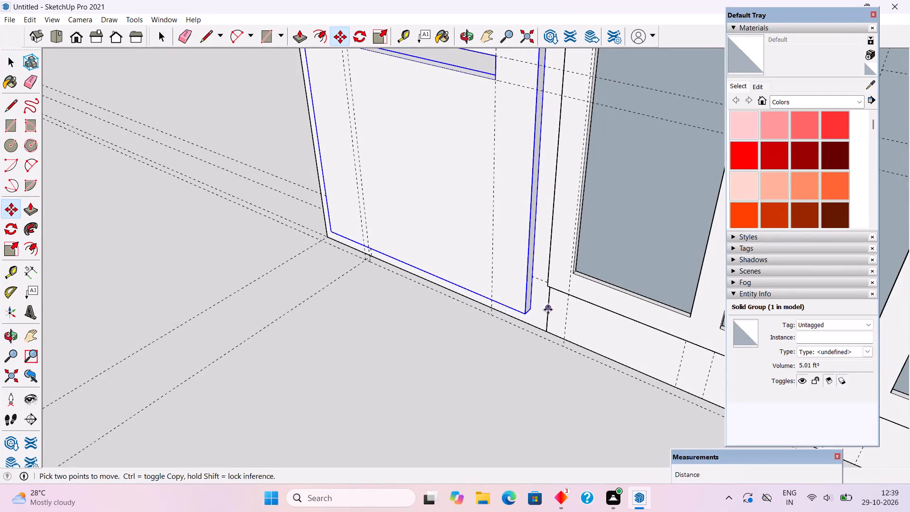
pyautogui.click(524, 315)
pyautogui.click(533, 307)
pyautogui.scroll(1, 533, 307)
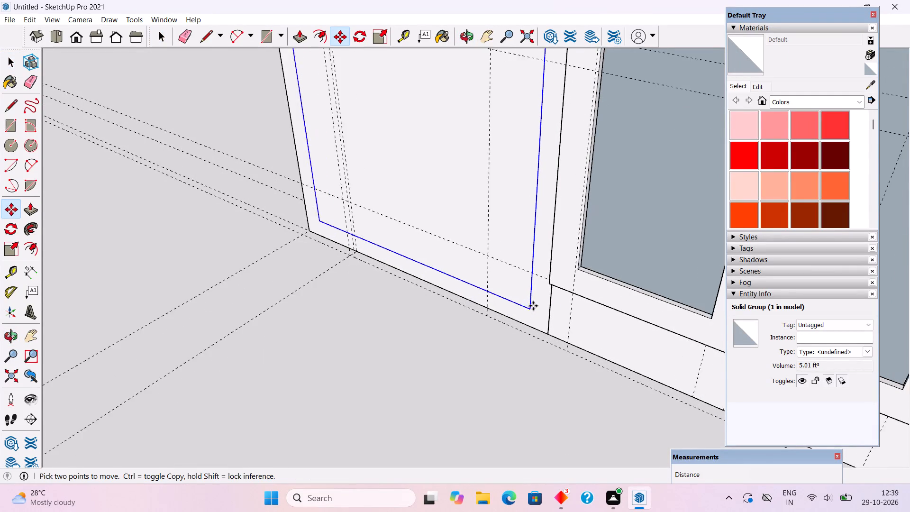
pyautogui.scroll(-12, 533, 306)
pyautogui.press('space')
# Examine how the ground-floor door's panel and handle sit in the porch wall, from several angles.
pyautogui.scroll(-6, 538, 292)
pyautogui.scroll(-4, 523, 198)
pyautogui.moveTo(552, 335); pyautogui.dragTo(550, 253, button='middle')
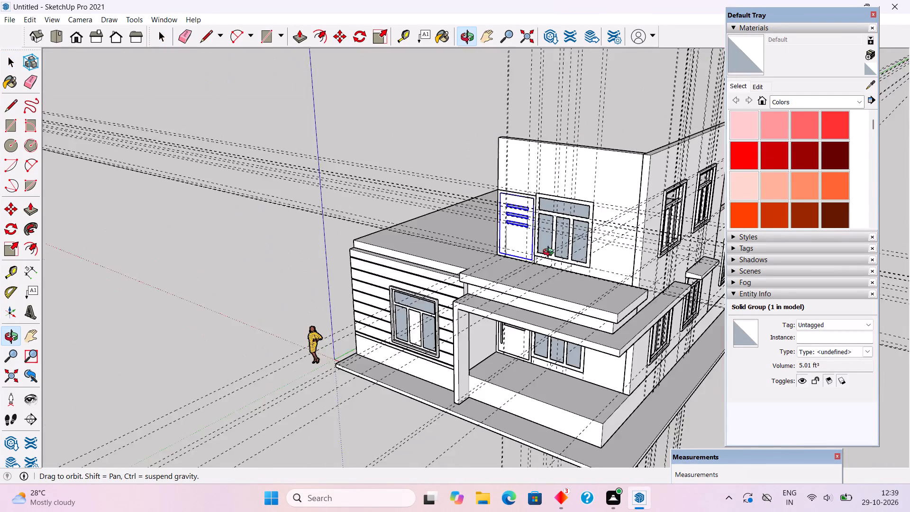
pyautogui.moveTo(550, 253); pyautogui.dragTo(551, 239, button='middle')
pyautogui.scroll(20, 503, 390)
pyautogui.scroll(4, 503, 390)
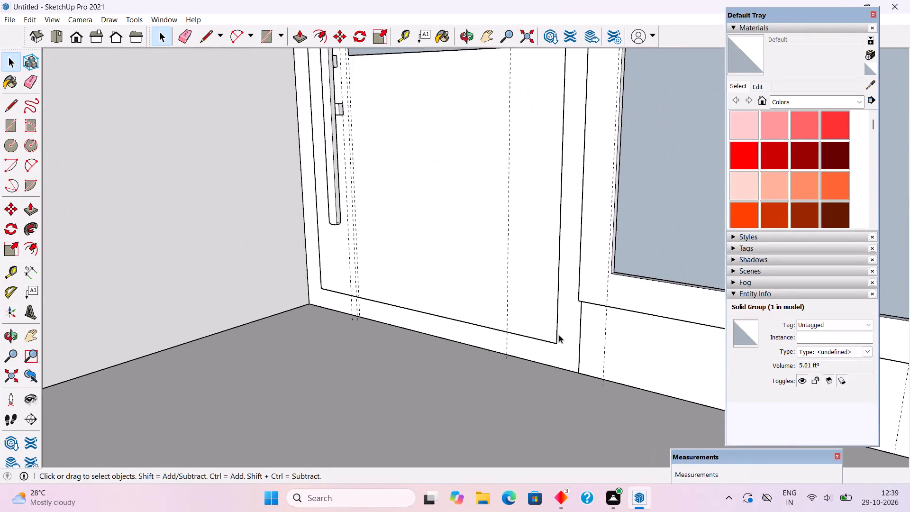
pyautogui.scroll(7, 559, 335)
pyautogui.moveTo(565, 338); pyautogui.dragTo(463, 338, button='middle')
pyautogui.scroll(-14, 463, 338)
pyautogui.scroll(-10, 443, 315)
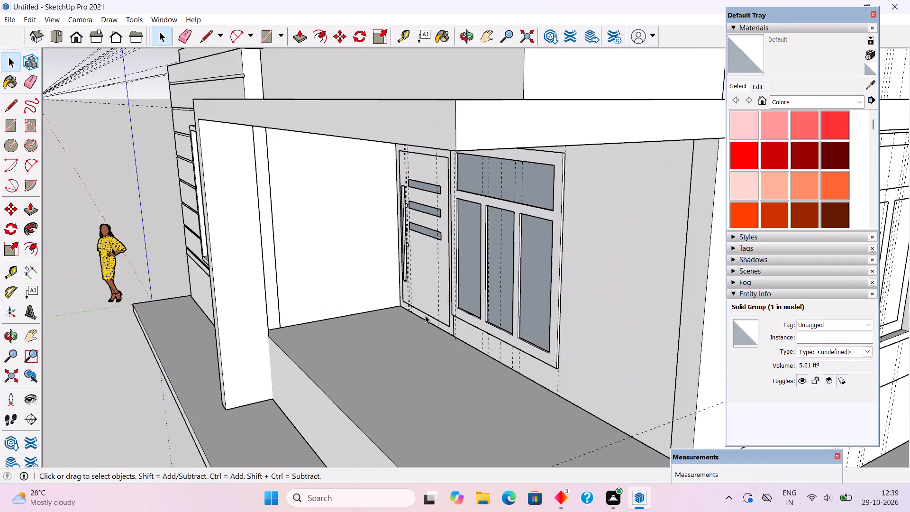
pyautogui.scroll(-4, 425, 315)
pyautogui.moveTo(464, 323); pyautogui.dragTo(569, 327, button='middle')
pyautogui.scroll(6, 396, 307)
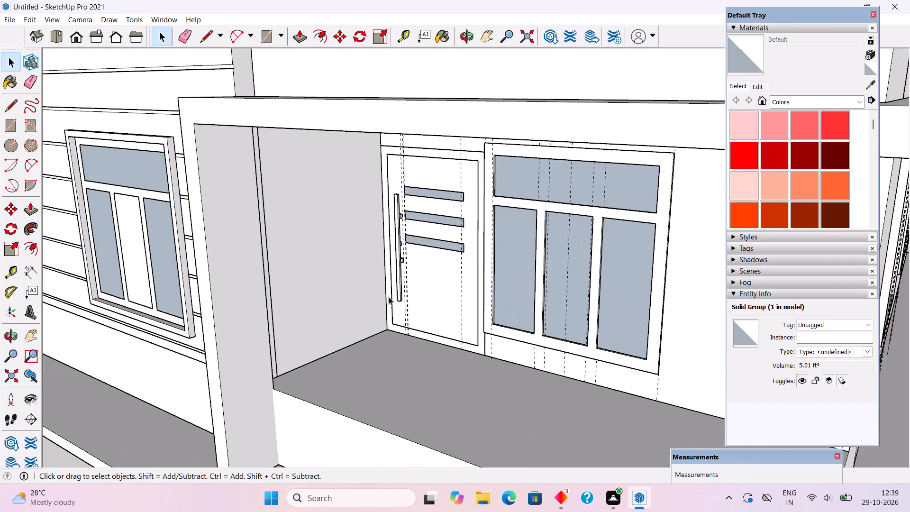
# Copy the ground-floor door handle, its bar and three brackets, straight up about 13' onto the upper door, and clear the selection.
pyautogui.scroll(4, 389, 297)
pyautogui.click(401, 291)
pyautogui.scroll(9, 401, 291)
pyautogui.scroll(-9, 401, 291)
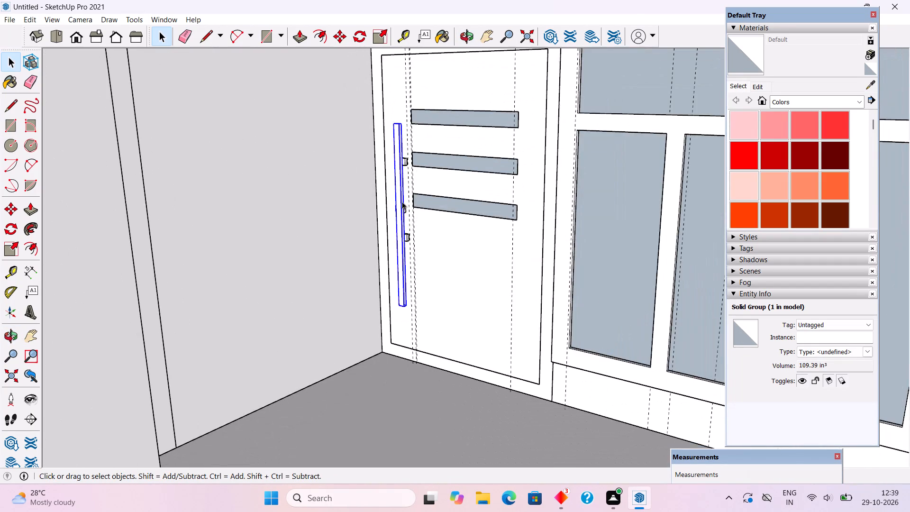
pyautogui.scroll(4, 403, 198)
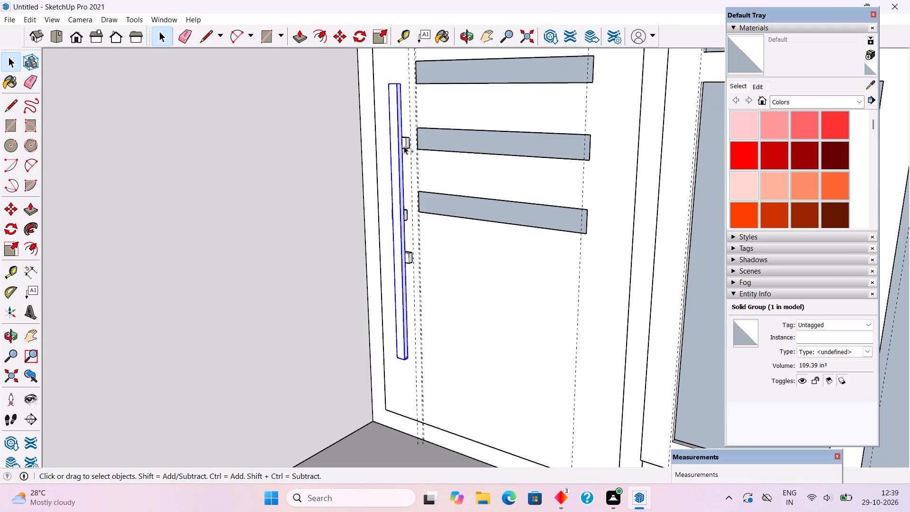
pyautogui.keyDown('ctrl'); pyautogui.click(404, 146); pyautogui.keyUp('ctrl')
pyautogui.keyDown('ctrl'); pyautogui.click(406, 216); pyautogui.keyUp('ctrl')
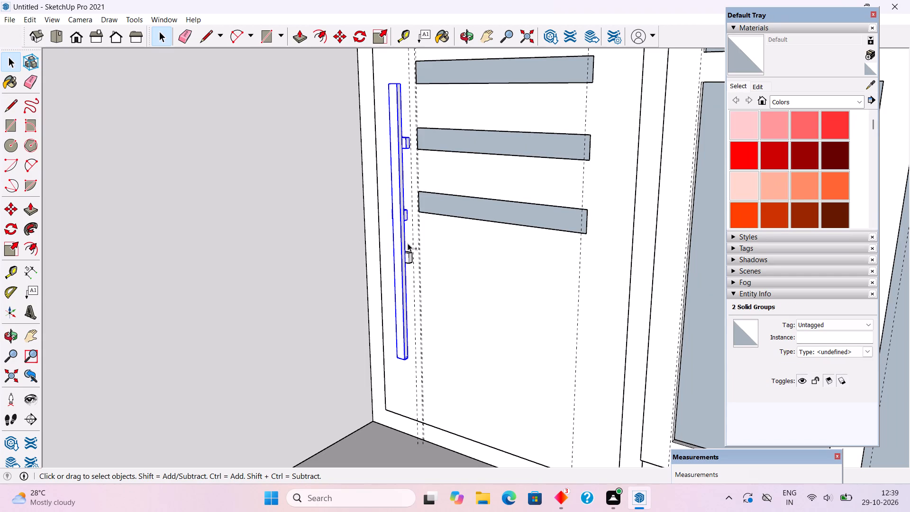
pyautogui.keyDown('ctrl'); pyautogui.click(409, 258); pyautogui.keyUp('ctrl')
pyautogui.press('m')
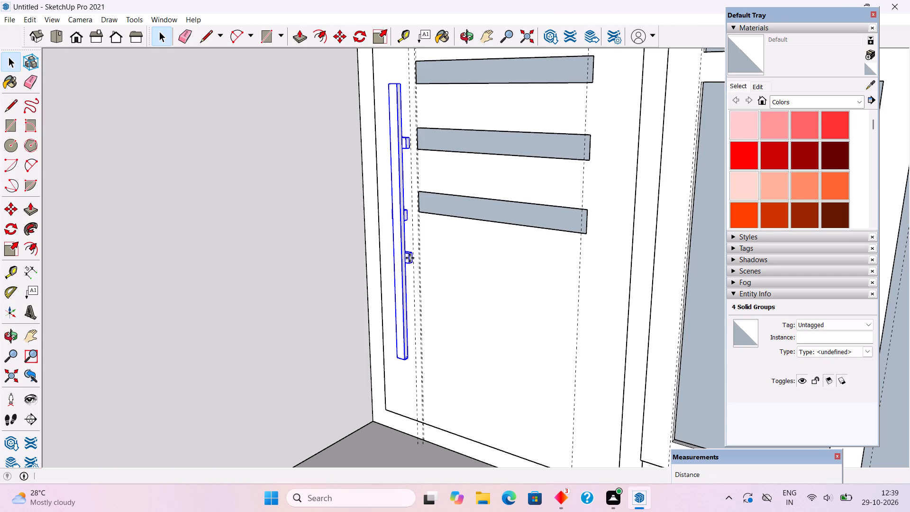
pyautogui.click(409, 258)
pyautogui.scroll(-2, 420, 201)
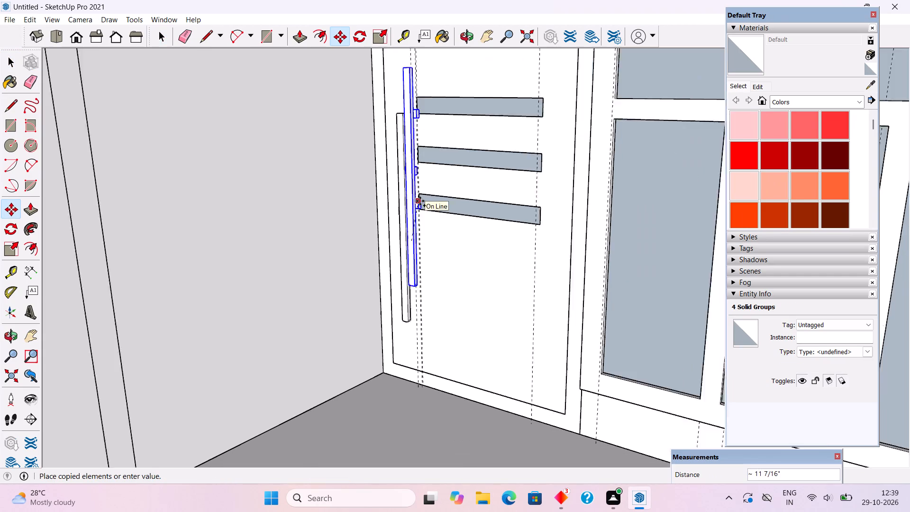
pyautogui.scroll(-20, 420, 201)
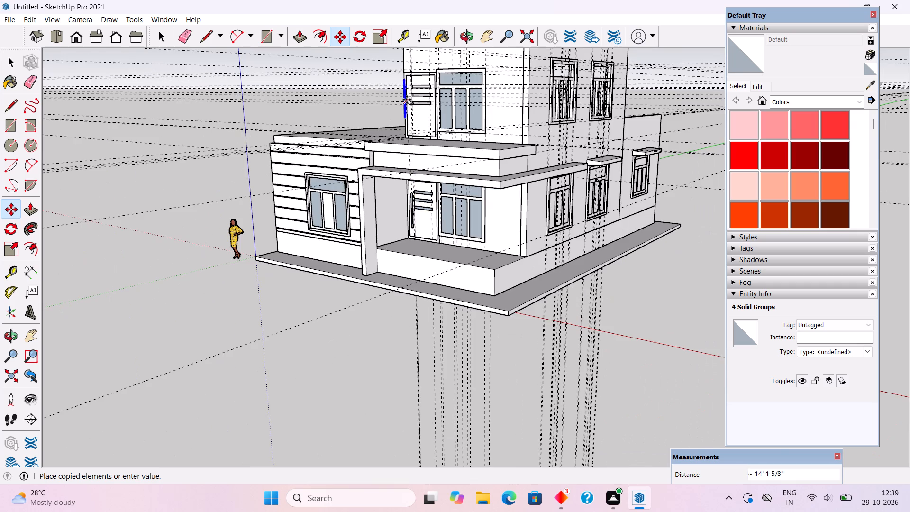
pyautogui.scroll(18, 407, 100)
pyautogui.moveTo(404, 115); pyautogui.dragTo(409, 135, button='middle')
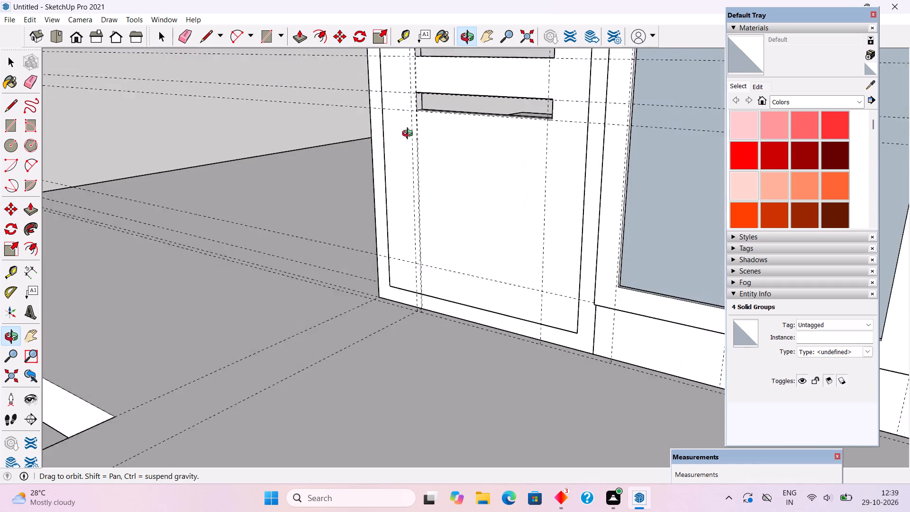
pyautogui.moveTo(409, 135); pyautogui.dragTo(424, 193, button='middle')
pyautogui.scroll(-16, 418, 178)
pyautogui.moveTo(389, 163); pyautogui.dragTo(555, 155, button='middle')
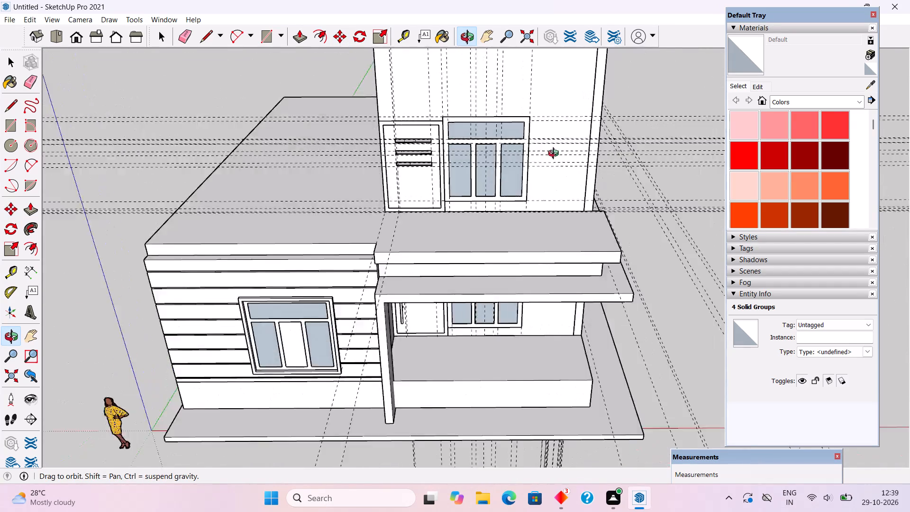
pyautogui.moveTo(555, 155); pyautogui.dragTo(689, 176, button='middle')
pyautogui.scroll(7, 443, 212)
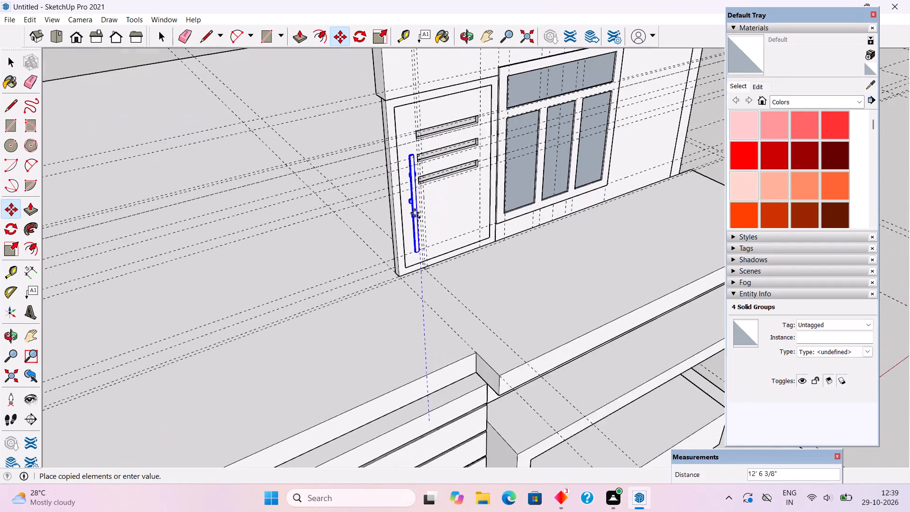
pyautogui.scroll(3, 415, 213)
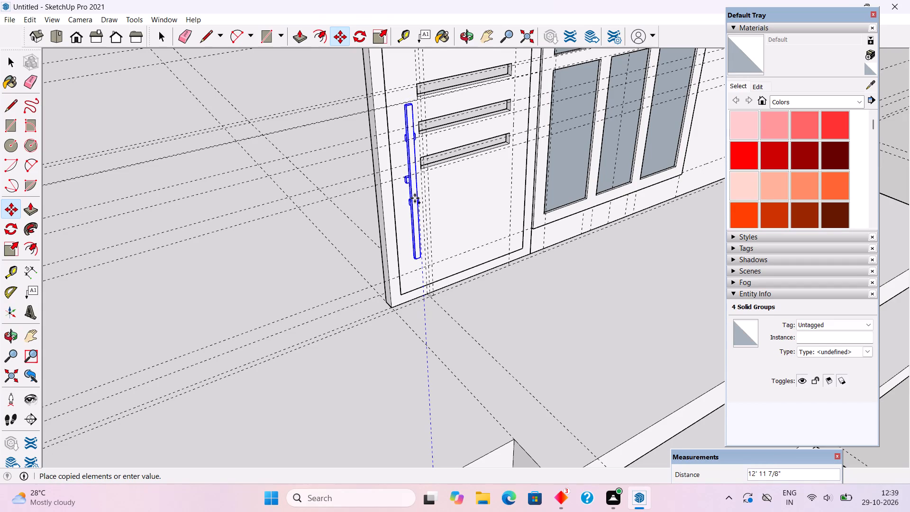
pyautogui.click(415, 198)
pyautogui.moveTo(431, 225); pyautogui.dragTo(78, 155, button='middle')
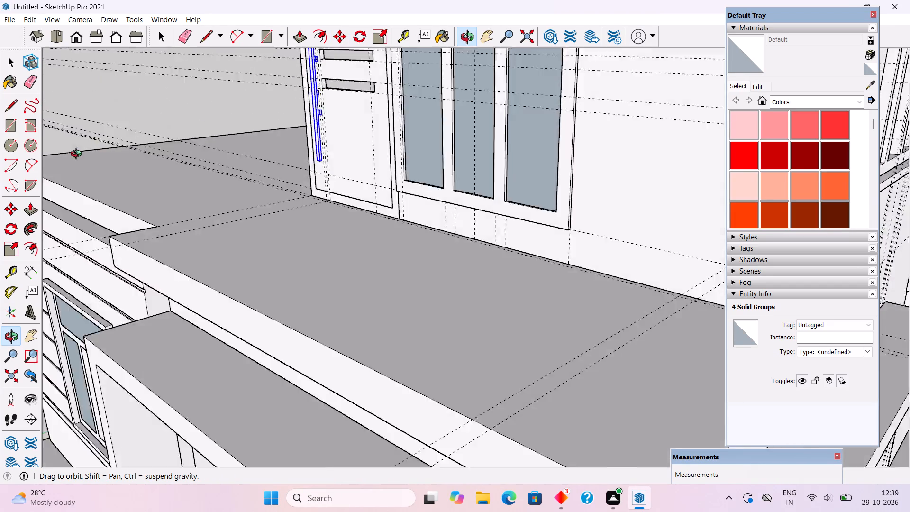
pyautogui.moveTo(78, 155); pyautogui.dragTo(220, 61, button='middle')
pyautogui.scroll(-4, 222, 63)
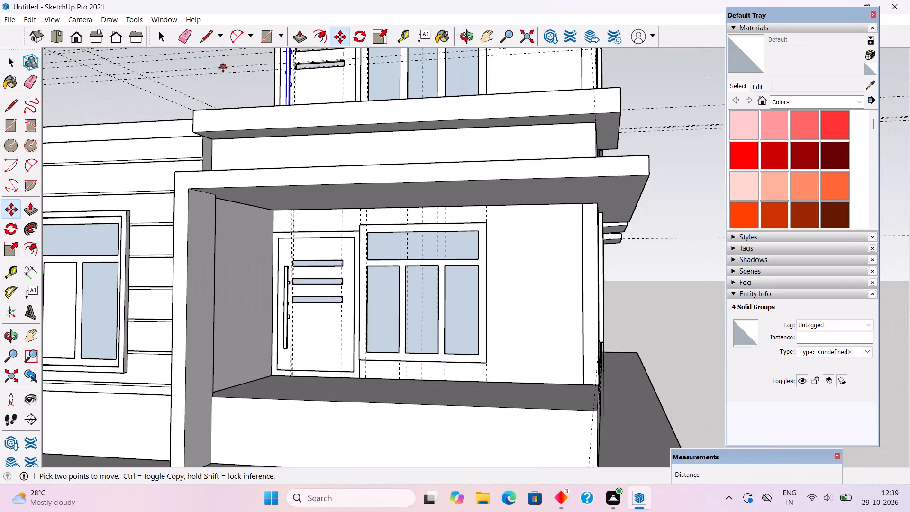
pyautogui.moveTo(267, 127); pyautogui.dragTo(281, 163, button='middle')
pyautogui.scroll(-9, 281, 162)
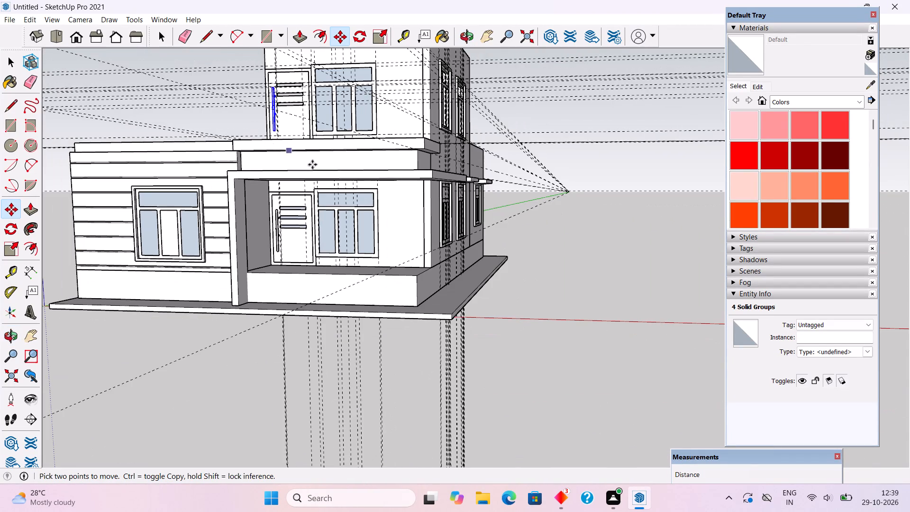
pyautogui.press('space')
pyautogui.click(537, 234)
# Draw a rectangle about 2' 11 3/8" by 4" across each of the three strip openings in the upper door.
pyautogui.moveTo(272, 185); pyautogui.dragTo(349, 200, button='middle')
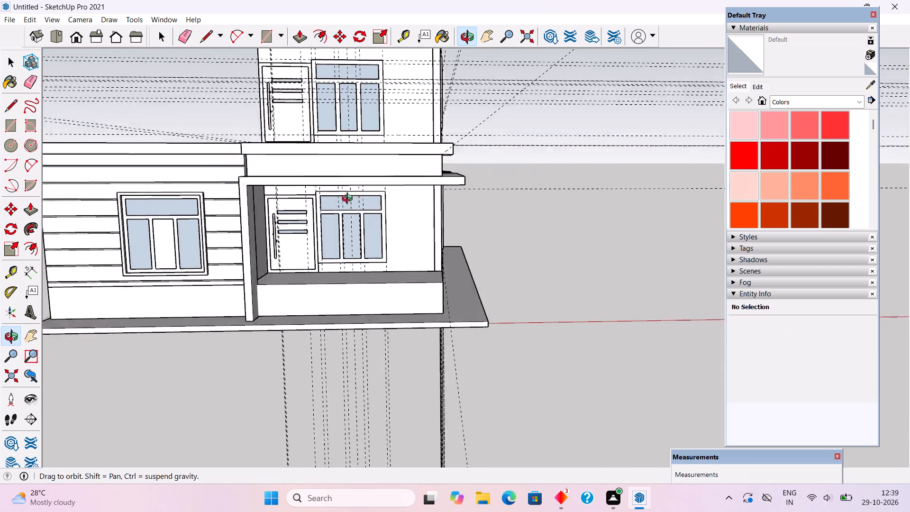
pyautogui.moveTo(349, 200); pyautogui.dragTo(341, 206, button='middle')
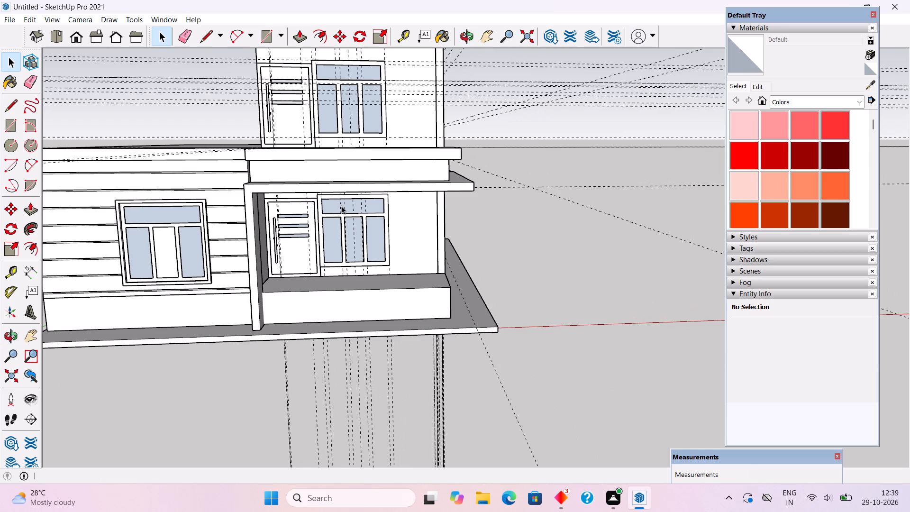
pyautogui.scroll(-7, 341, 206)
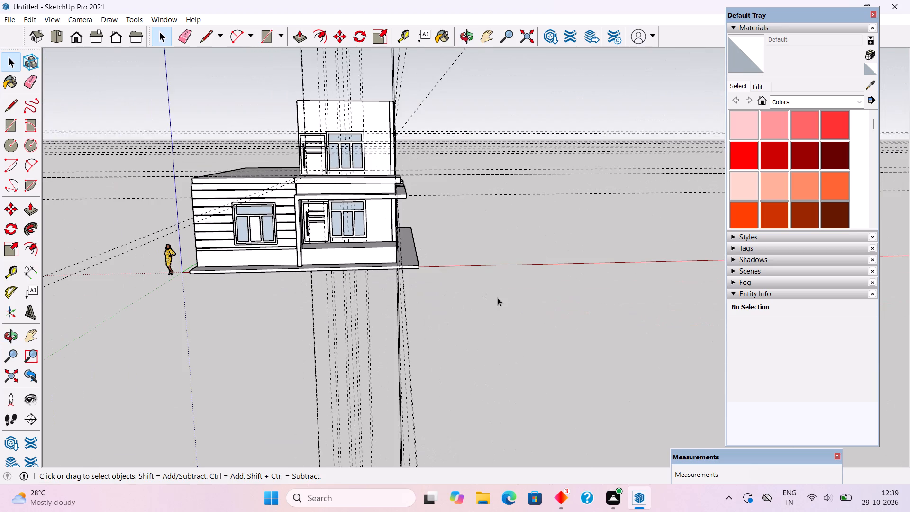
pyautogui.click(499, 298)
pyautogui.scroll(12, 272, 139)
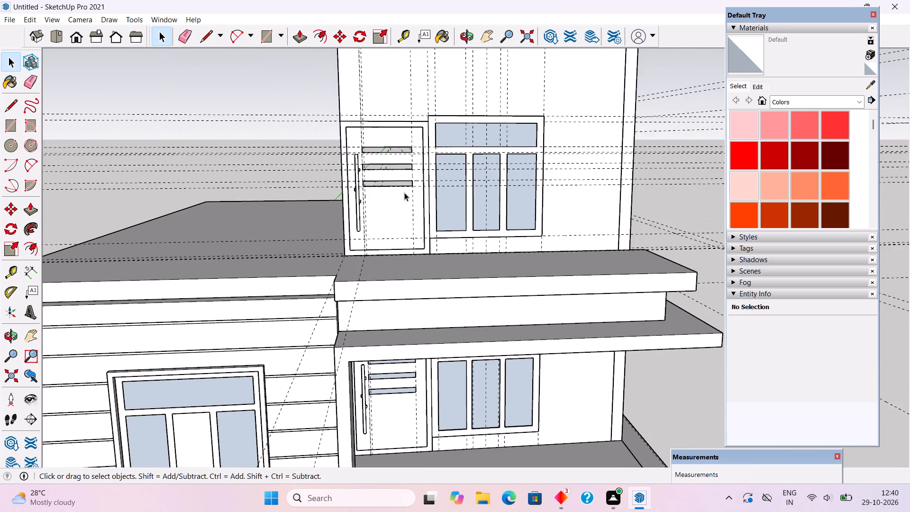
pyautogui.scroll(5, 406, 195)
pyautogui.scroll(11, 338, 87)
pyautogui.scroll(3, 320, 133)
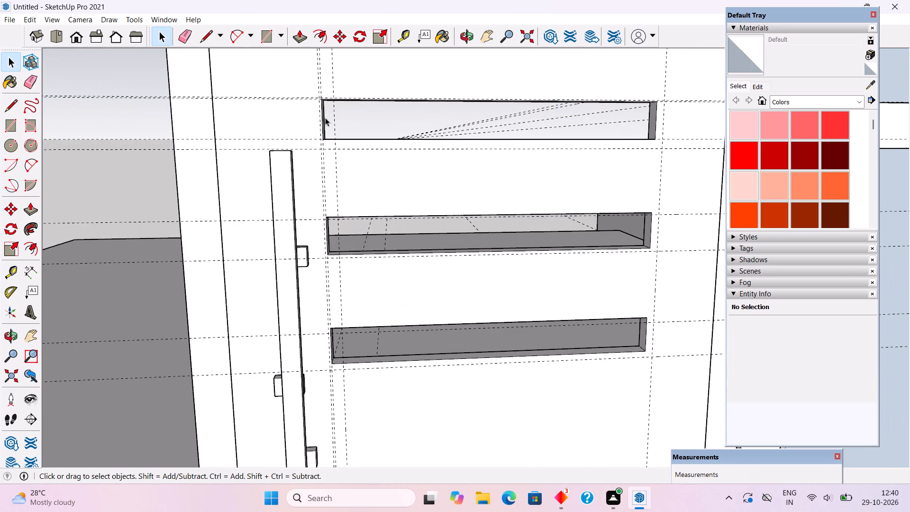
pyautogui.moveTo(396, 199); pyautogui.dragTo(432, 207, button='middle')
pyautogui.press('r')
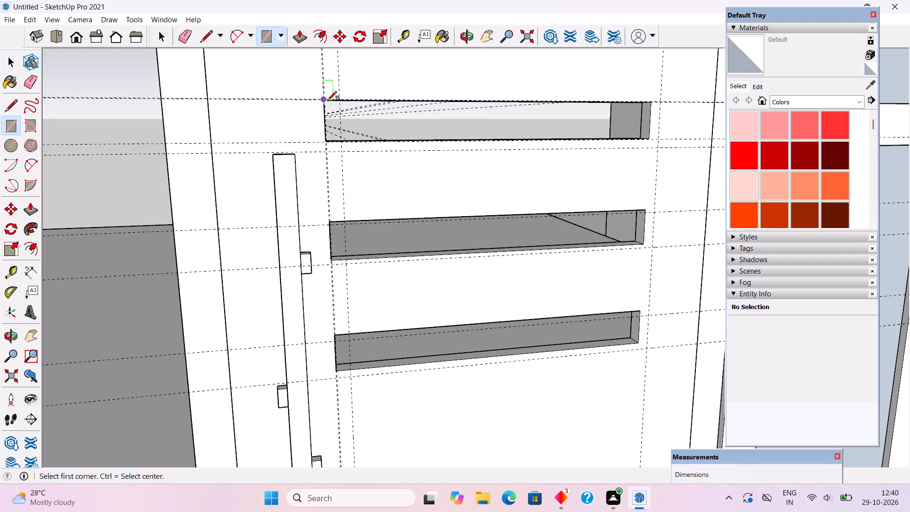
pyautogui.click(328, 101)
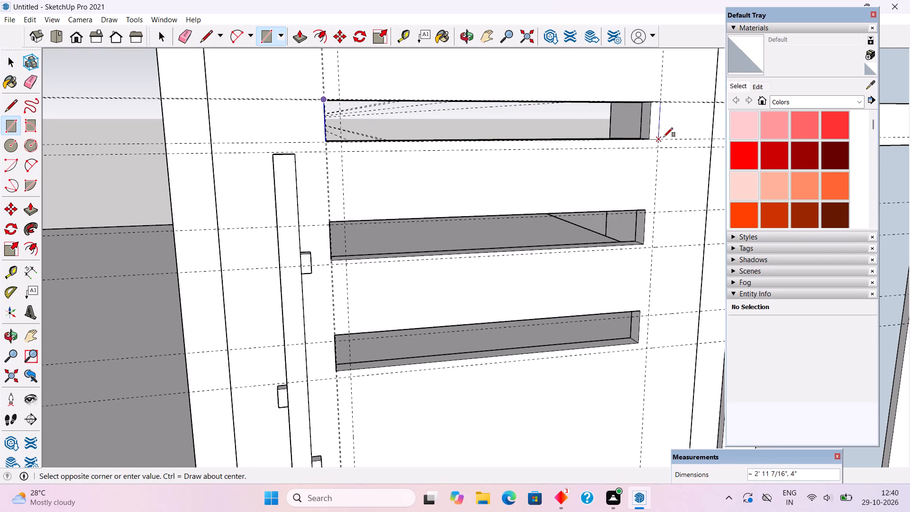
pyautogui.click(651, 137)
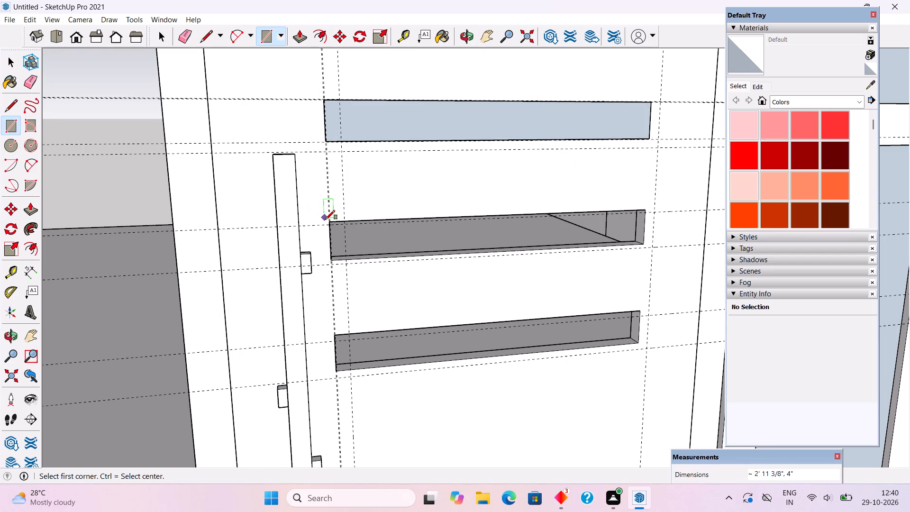
pyautogui.click(329, 221)
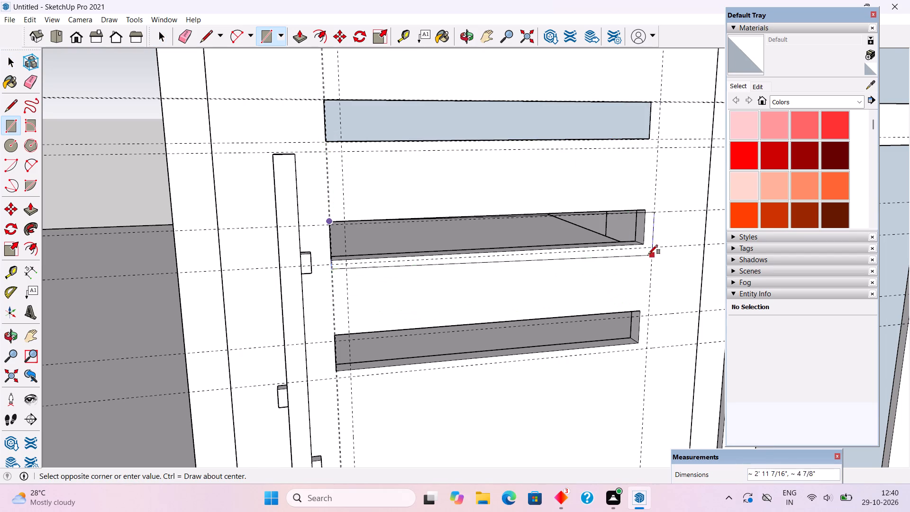
pyautogui.click(640, 242)
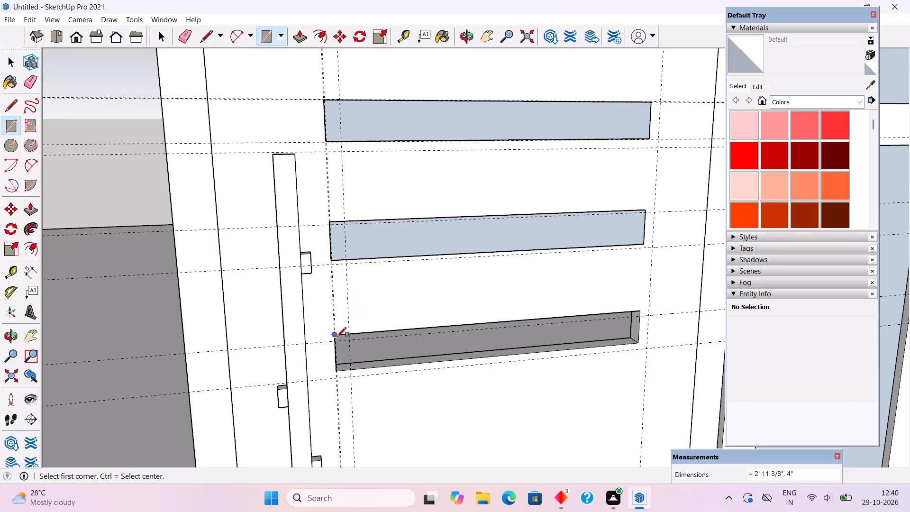
pyautogui.moveTo(337, 337); pyautogui.dragTo(344, 340)
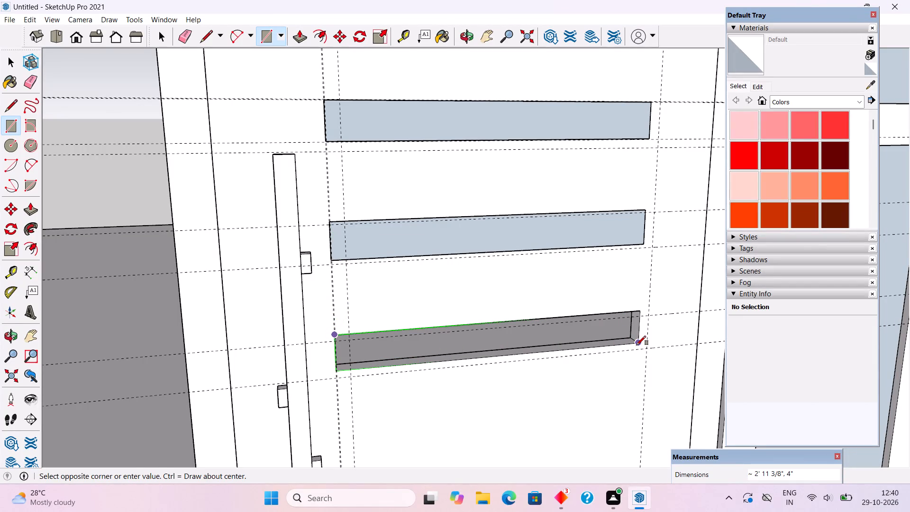
pyautogui.click(637, 345)
pyautogui.press('space')
# Make each of the upper door's three glass strips, with its edges, a separate group.
pyautogui.tripleClick(551, 115)
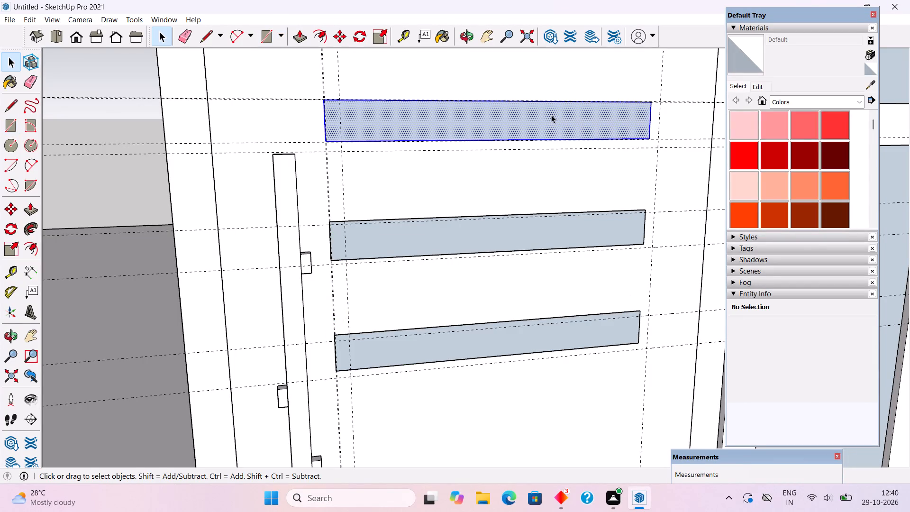
pyautogui.rightClick(551, 115)
pyautogui.click(582, 219)
pyautogui.tripleClick(567, 232)
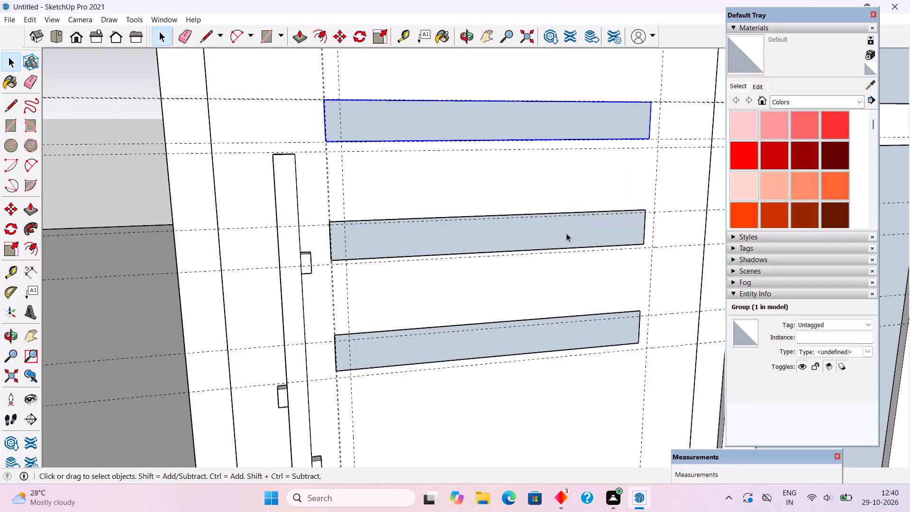
pyautogui.rightClick(567, 232)
pyautogui.click(599, 330)
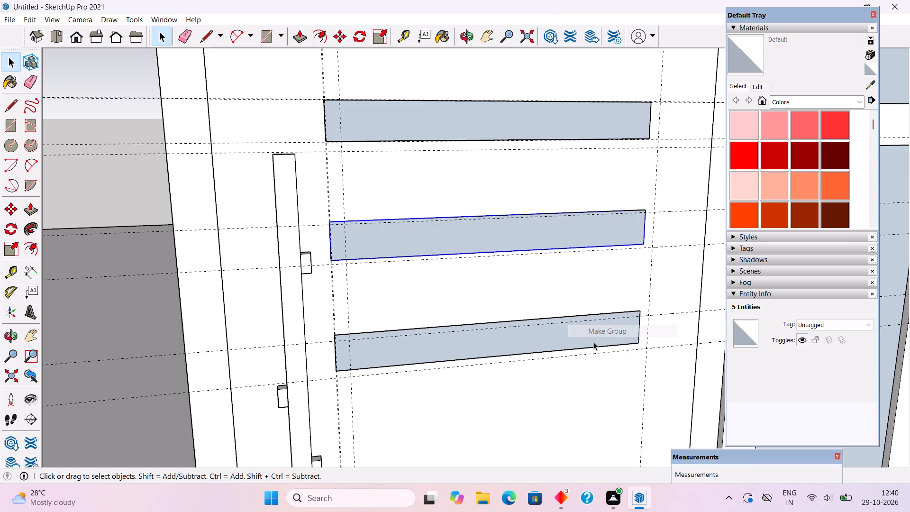
pyautogui.tripleClick(593, 342)
pyautogui.rightClick(593, 342)
pyautogui.click(615, 271)
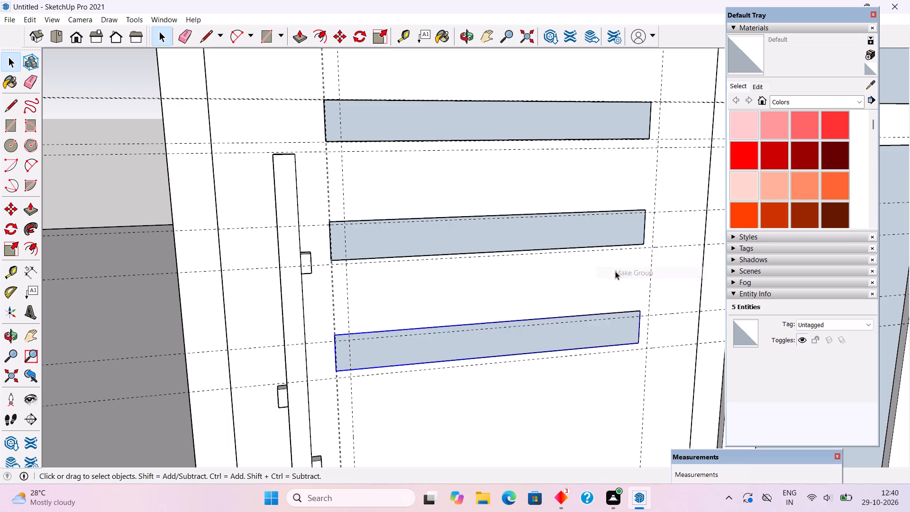
pyautogui.scroll(-14, 615, 271)
pyautogui.moveTo(611, 287); pyautogui.dragTo(532, 229, button='middle')
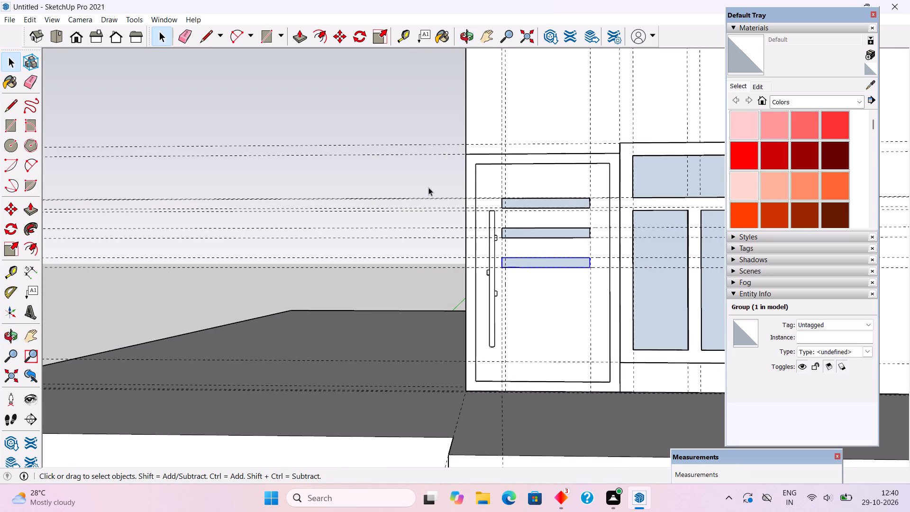
pyautogui.click(395, 164)
# Delete all construction guides from the model.
pyautogui.scroll(-12, 446, 247)
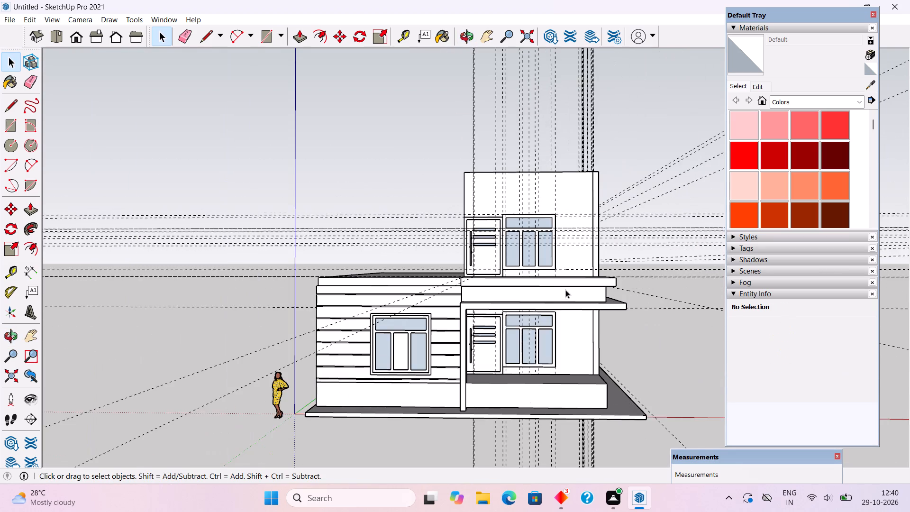
pyautogui.moveTo(564, 294); pyautogui.dragTo(585, 325, button='middle')
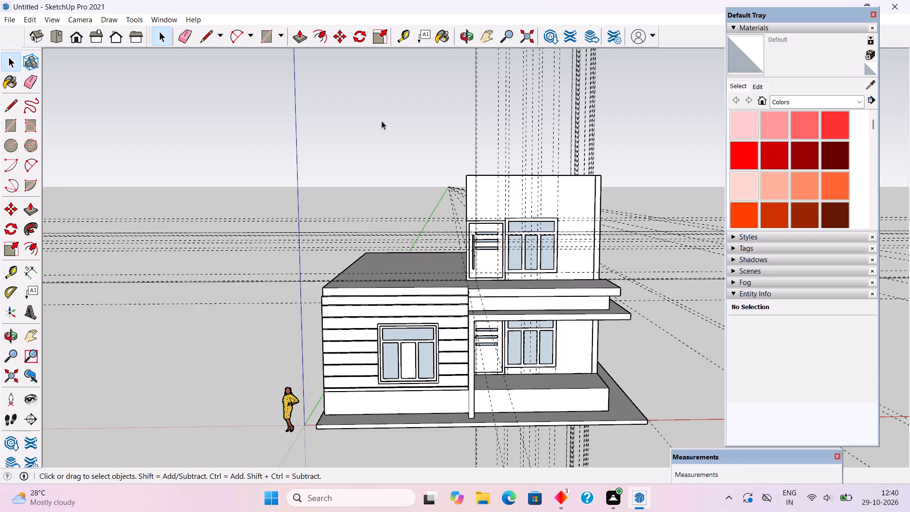
pyautogui.click(35, 17)
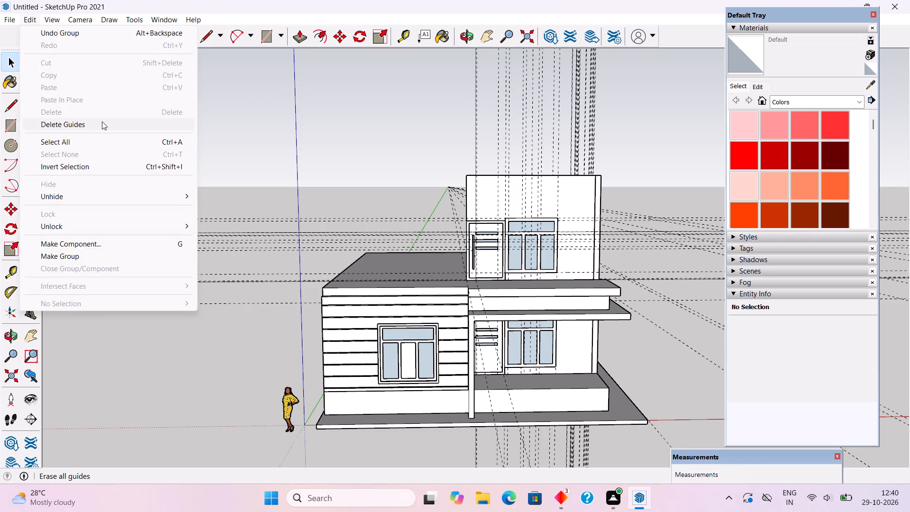
pyautogui.click(102, 121)
# Examine the two-storey house from the front and side, checking the upper floor's door and windows against the ground floor.
pyautogui.scroll(4, 488, 304)
pyautogui.moveTo(456, 334); pyautogui.dragTo(136, 341, button='middle')
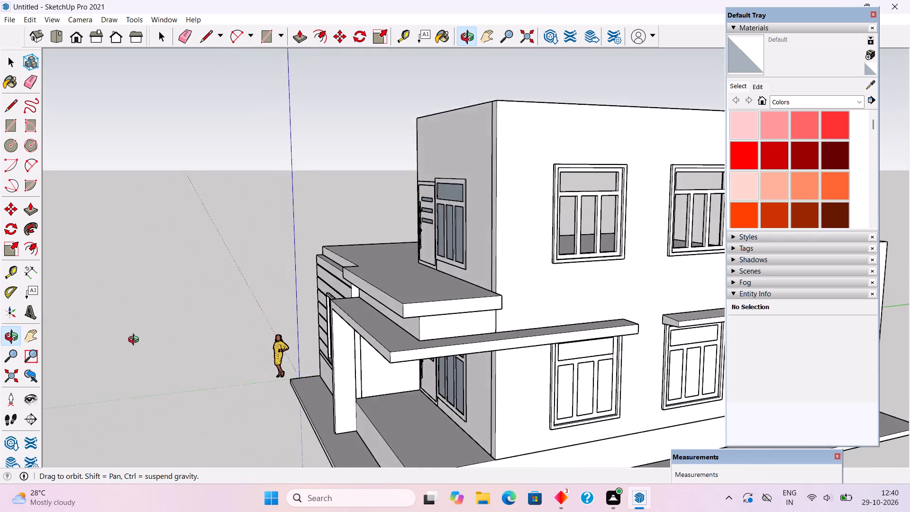
pyautogui.moveTo(136, 341); pyautogui.dragTo(285, 323, button='middle')
pyautogui.scroll(1, 273, 277)
pyautogui.scroll(-4, 264, 228)
pyautogui.scroll(1, 315, 311)
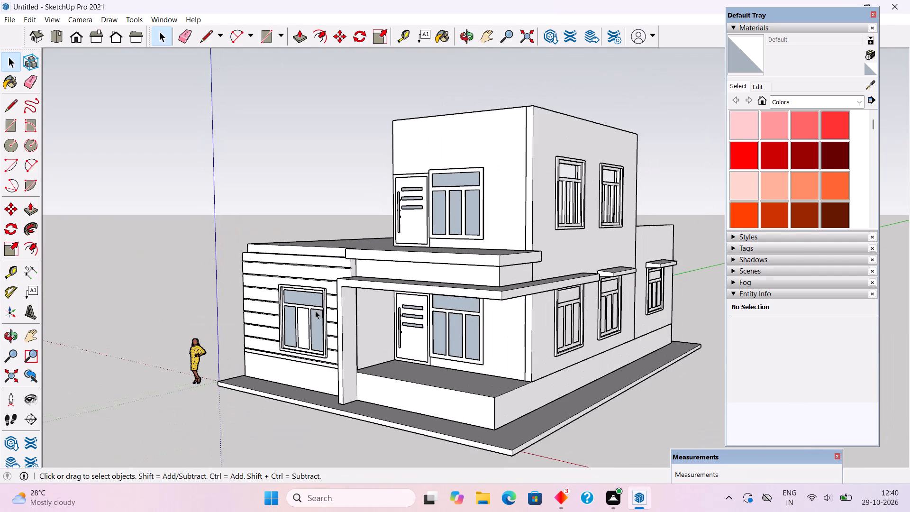
pyautogui.scroll(1, 315, 311)
pyautogui.moveTo(316, 311); pyautogui.dragTo(337, 295, button='middle')
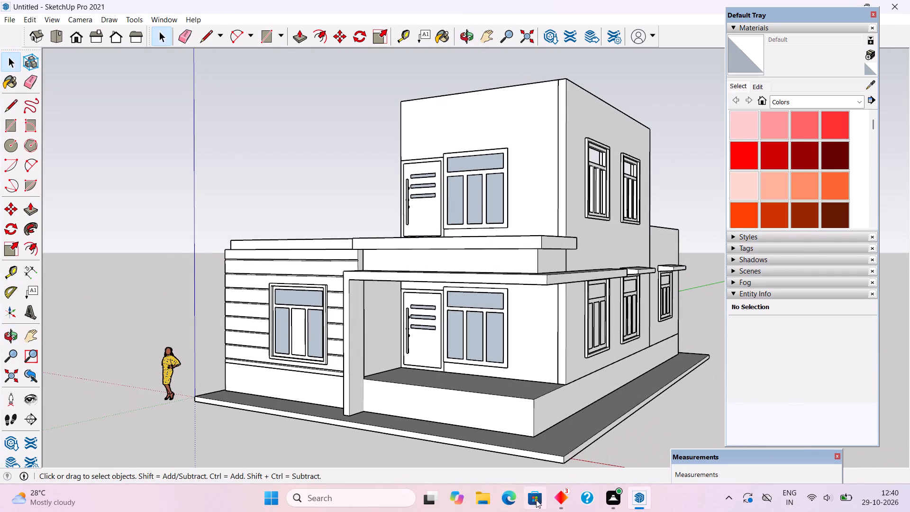
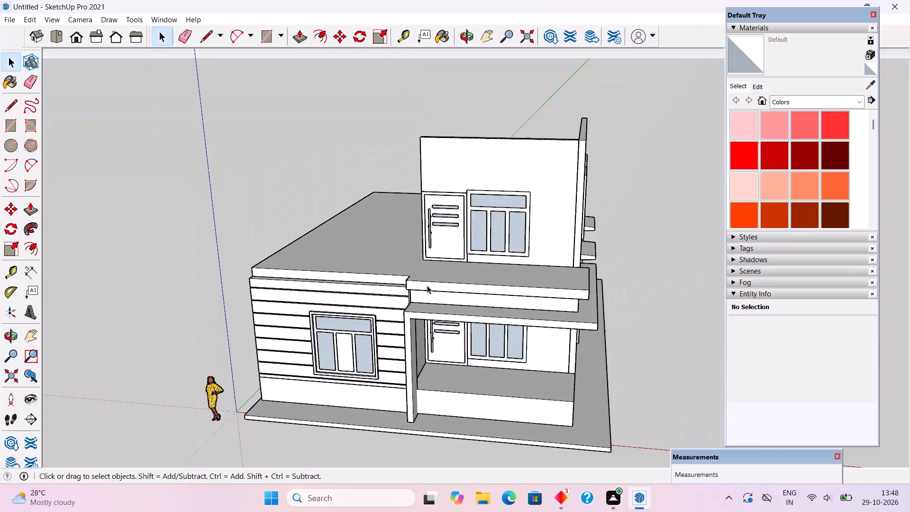
# Examine the front of the house around the porch canopies, comparing the upper and ground floor openings.
pyautogui.scroll(3, 498, 330)
pyautogui.scroll(1, 576, 400)
pyautogui.moveTo(576, 394); pyautogui.dragTo(572, 316, button='middle')
pyautogui.scroll(3, 572, 316)
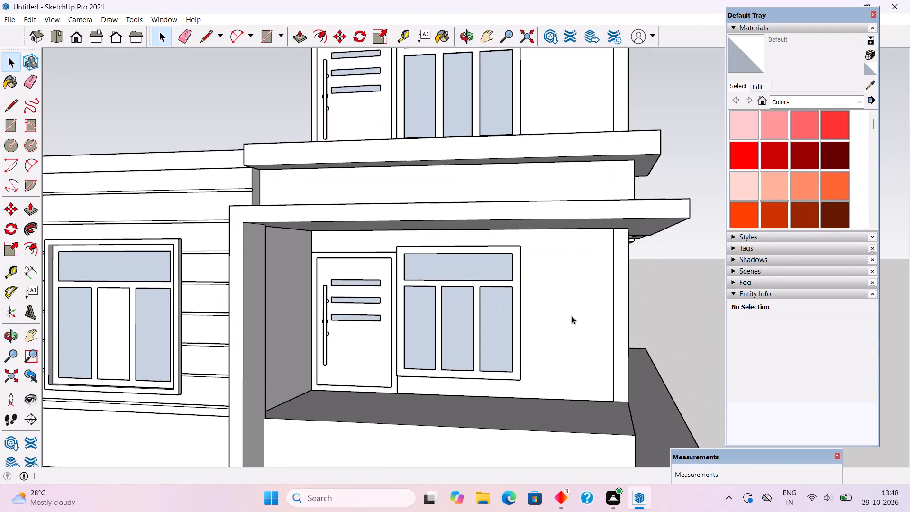
pyautogui.scroll(-5, 572, 316)
pyautogui.moveTo(604, 321); pyautogui.dragTo(681, 445, button='middle')
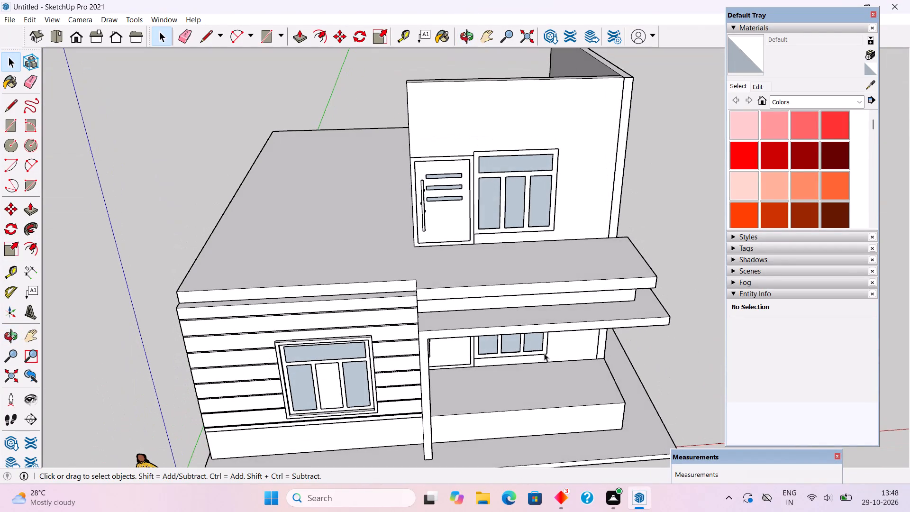
pyautogui.moveTo(437, 329); pyautogui.dragTo(402, 267, button='middle')
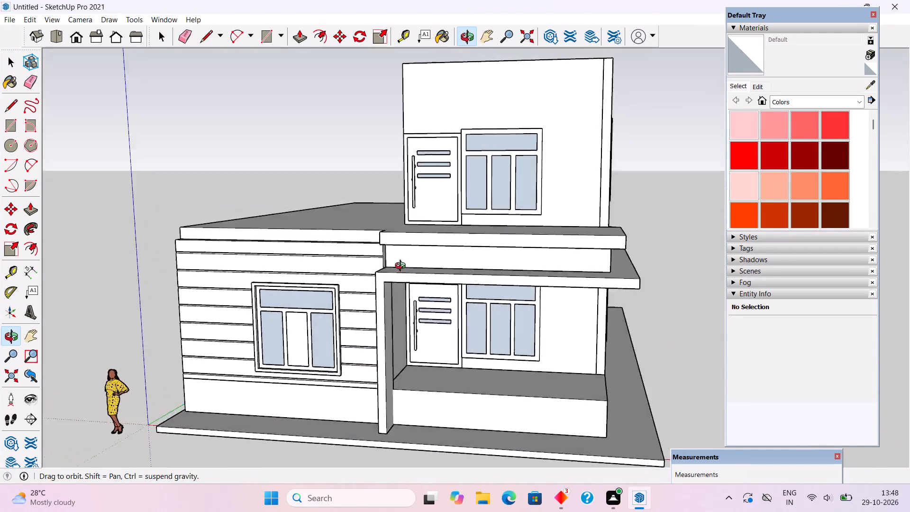
# Place a guide along the bottom edge of the upper front wall's free end and a parallel guide 9" outward on the roof.
pyautogui.moveTo(402, 267); pyautogui.dragTo(693, 402, button='middle')
pyautogui.scroll(6, 471, 300)
pyautogui.scroll(5, 527, 268)
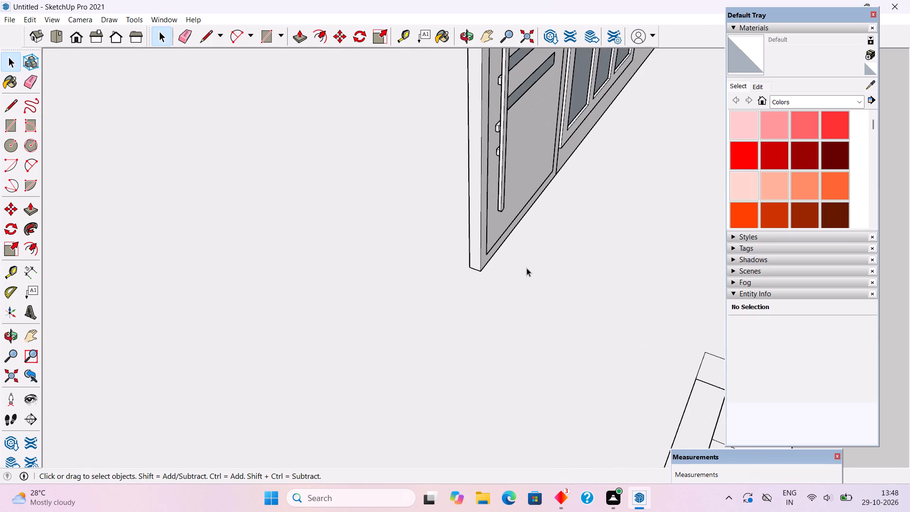
pyautogui.press('t')
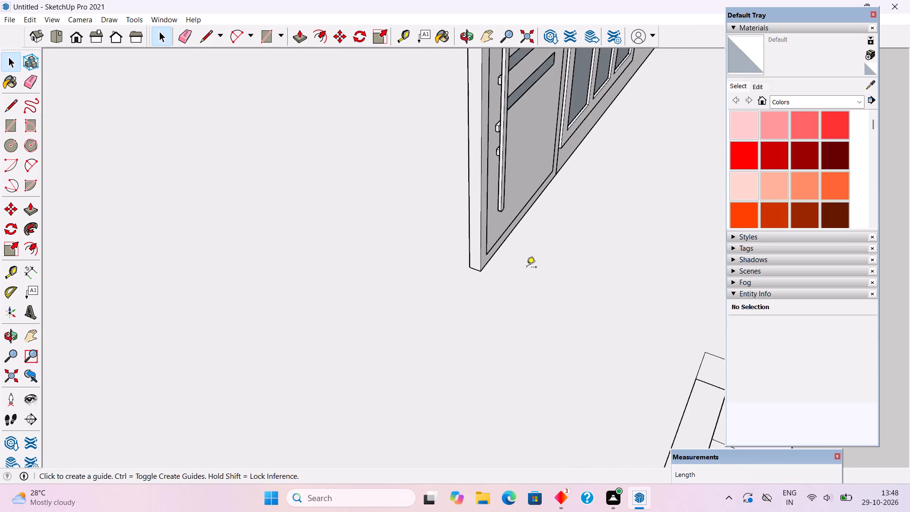
pyautogui.scroll(3, 509, 278)
pyautogui.scroll(4, 457, 259)
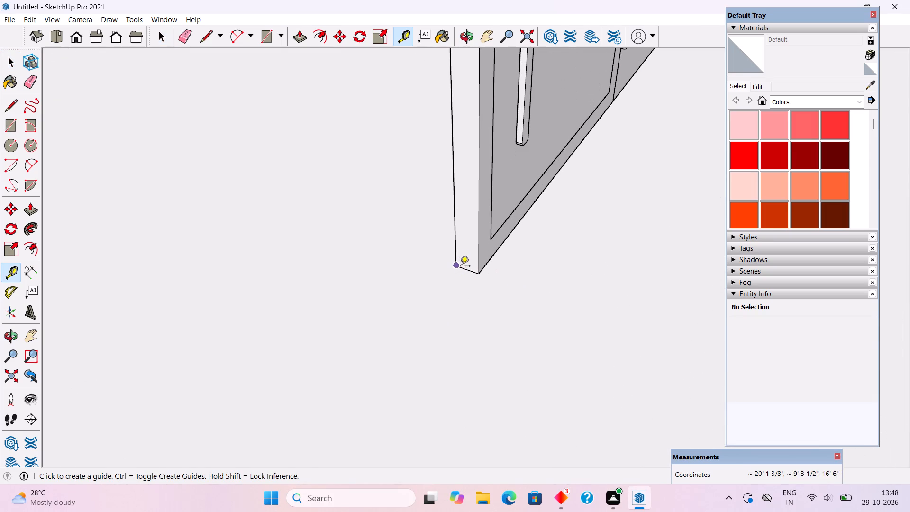
pyautogui.doubleClick(467, 267)
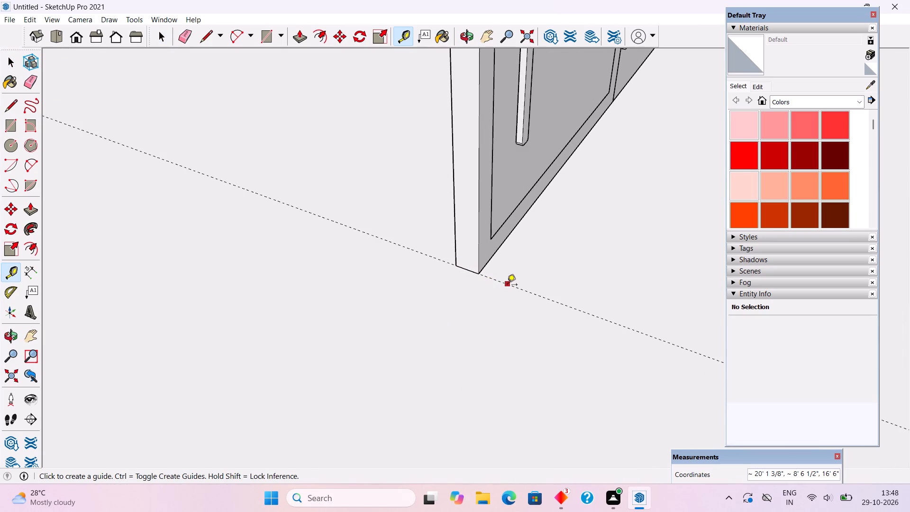
pyautogui.click(507, 285)
pyautogui.write('9"')
pyautogui.press('Return')
pyautogui.press('space')
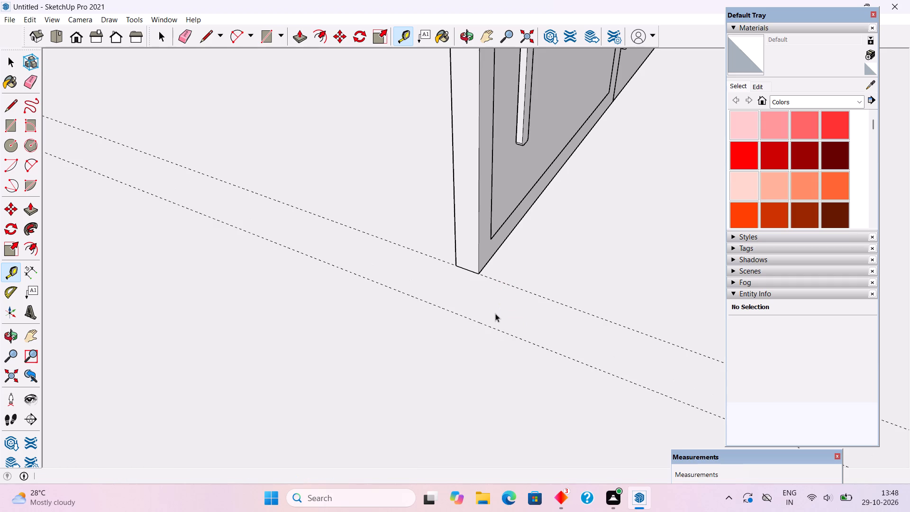
# Draw a 9" by 6' 4" rectangle on the roof between the guides, from the upper wall's corner to the front canopy slab.
pyautogui.scroll(-7, 288, 247)
pyautogui.scroll(-1, 420, 343)
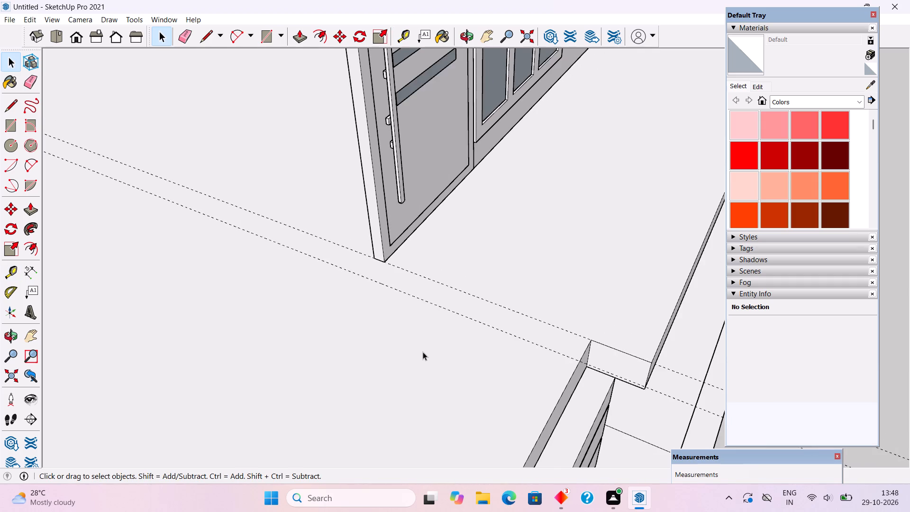
pyautogui.moveTo(469, 378); pyautogui.dragTo(522, 400, button='middle')
pyautogui.press('r')
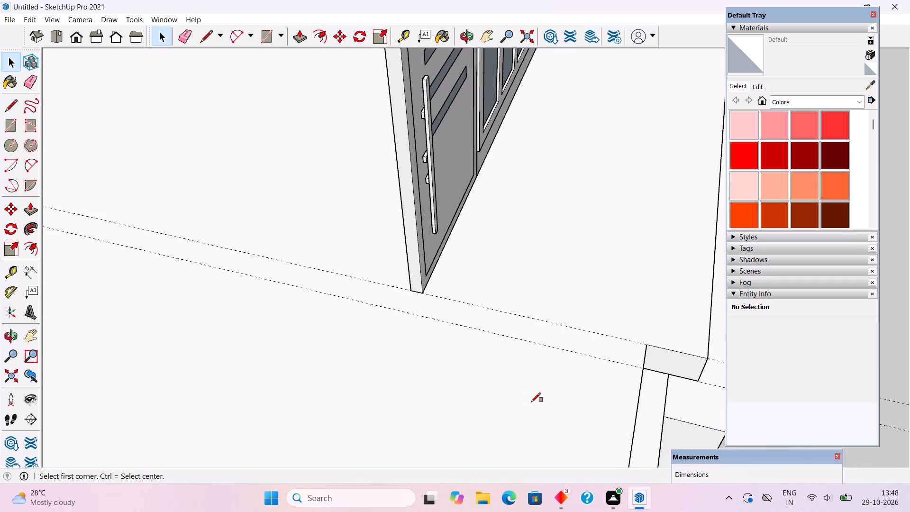
pyautogui.click(416, 288)
pyautogui.click(643, 367)
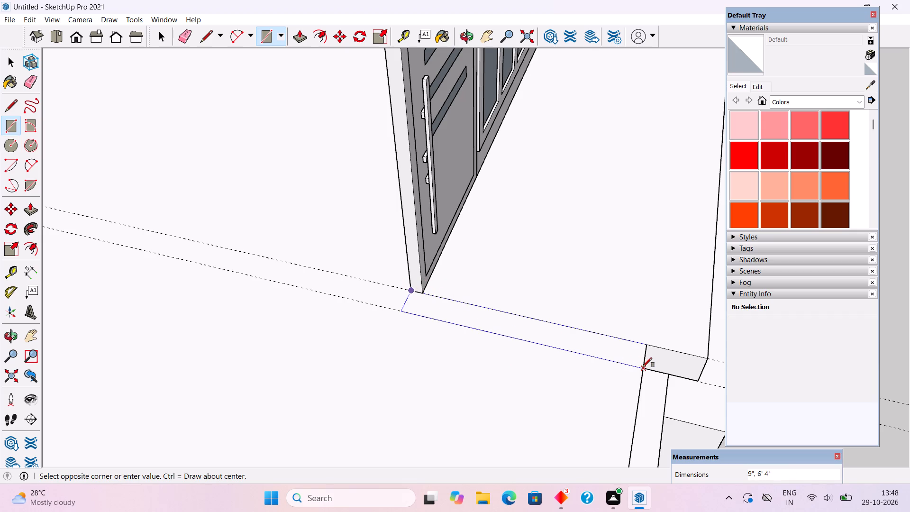
# Push/Pull the rectangle up 14' to the top of the upper front wall, forming a side wall beside the door.
pyautogui.press('p')
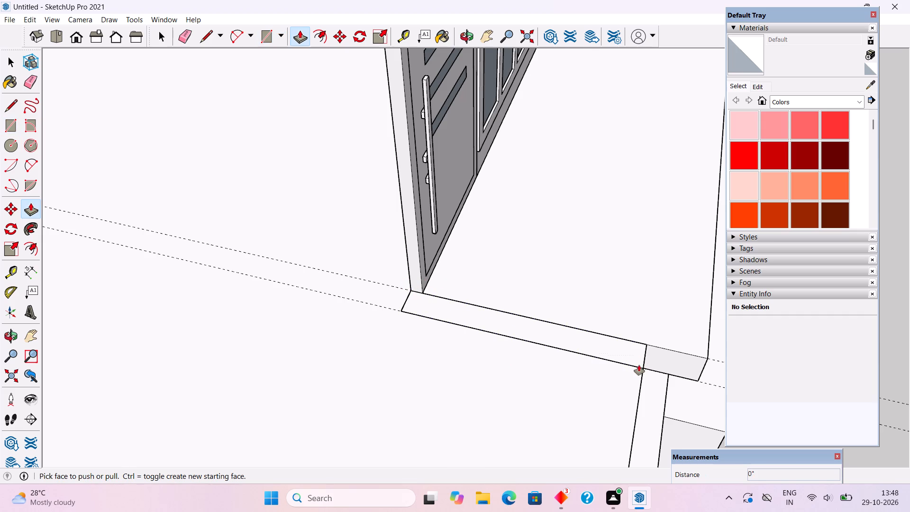
pyautogui.click(639, 365)
pyautogui.scroll(-14, 626, 337)
pyautogui.moveTo(626, 332); pyautogui.dragTo(234, 258, button='middle')
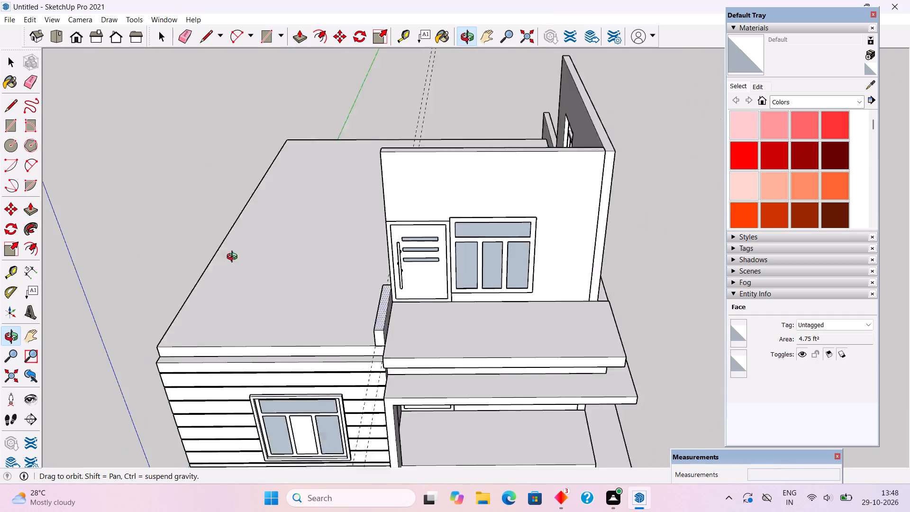
pyautogui.moveTo(234, 258); pyautogui.dragTo(183, 246, button='middle')
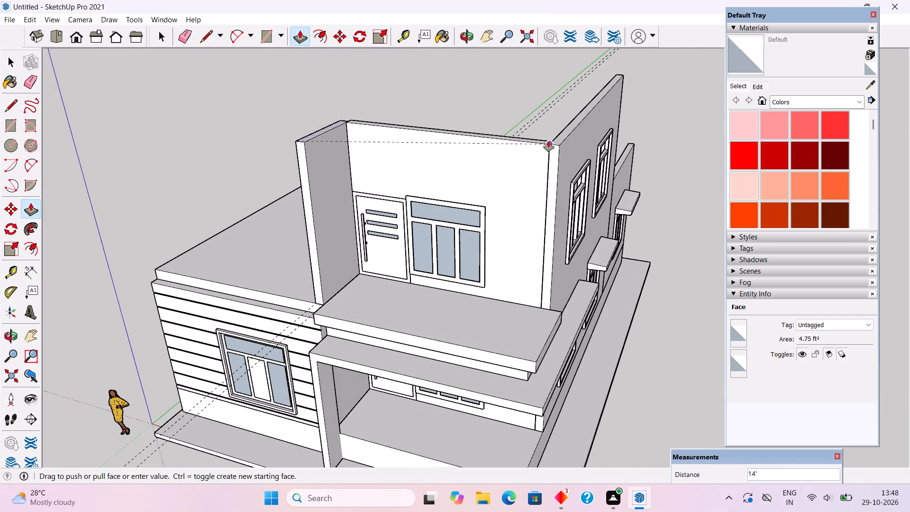
pyautogui.click(548, 141)
# Make the whole new side wall beside the upper door a group.
pyautogui.moveTo(528, 309); pyautogui.dragTo(728, 267, button='middle')
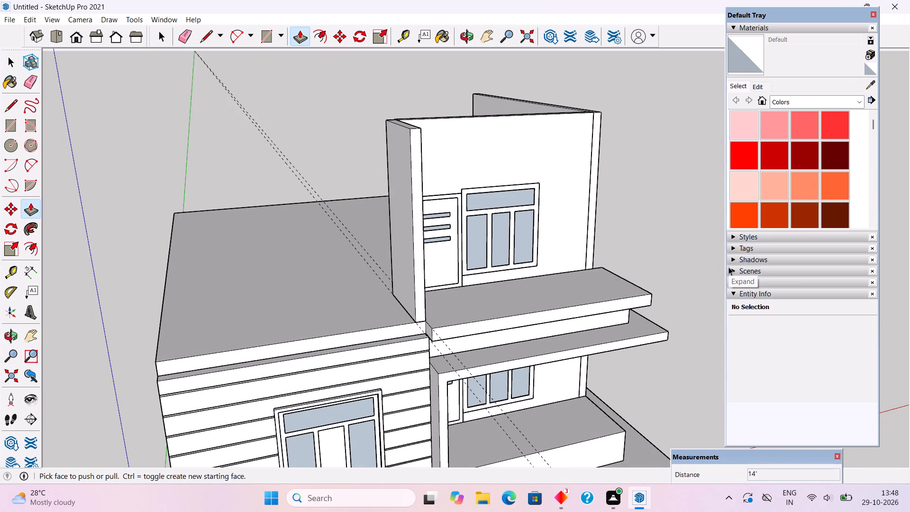
pyautogui.press('space')
pyautogui.tripleClick(413, 259)
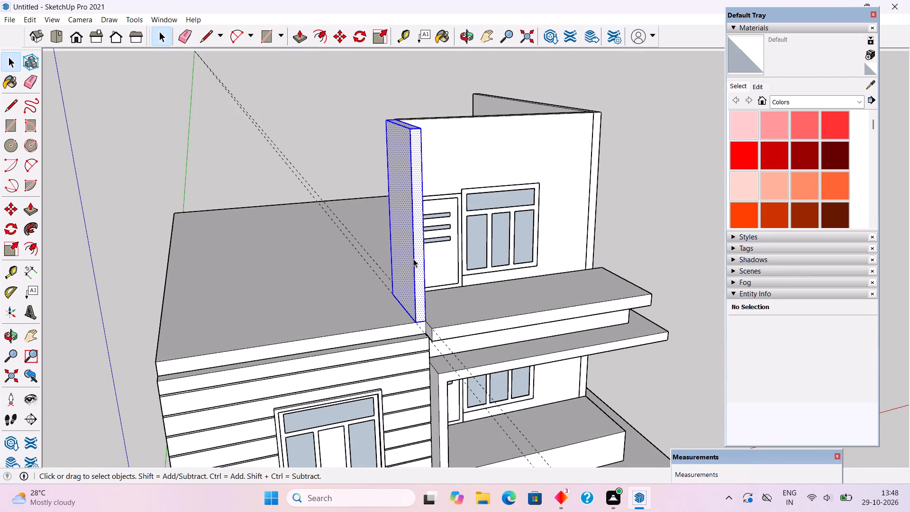
pyautogui.rightClick(413, 259)
pyautogui.click(458, 359)
pyautogui.scroll(-7, 459, 360)
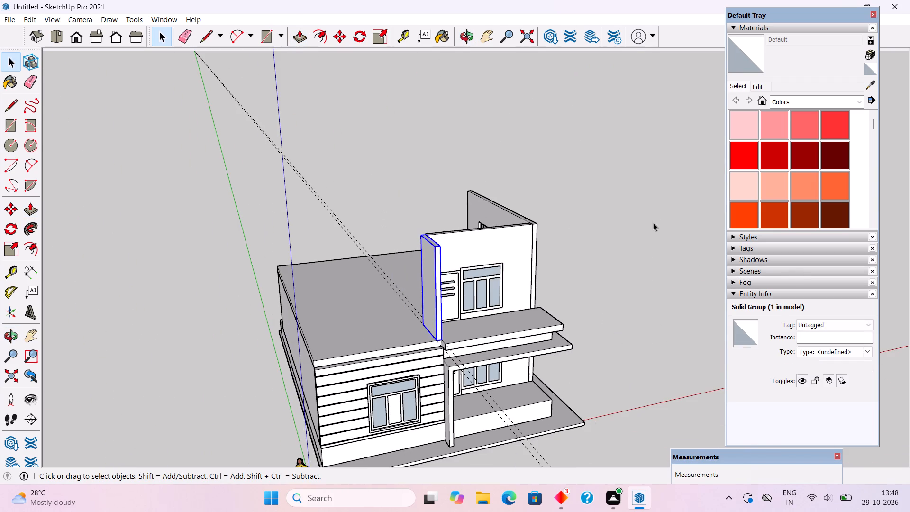
pyautogui.click(658, 215)
# Examine the house from the front and window side, comparing the upper windows with the ground-floor windows and their sunshades.
pyautogui.scroll(5, 588, 319)
pyautogui.moveTo(526, 330); pyautogui.dragTo(300, 314, button='middle')
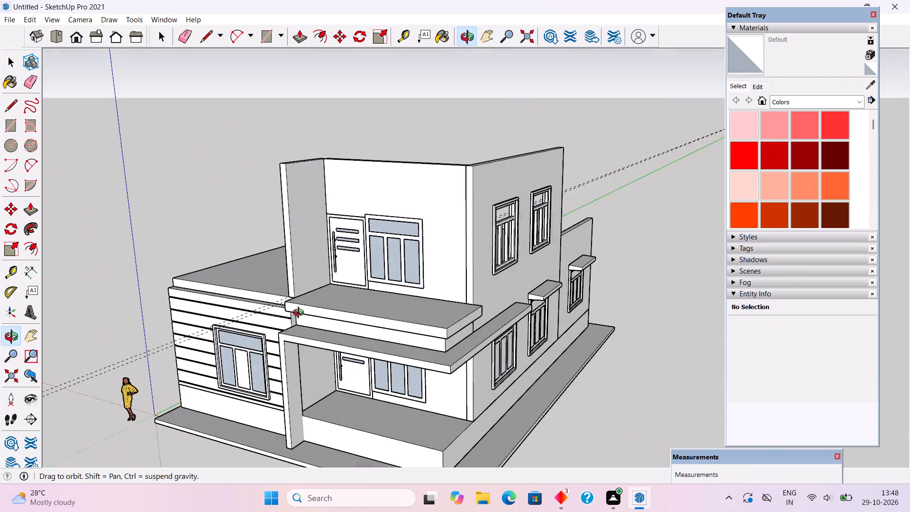
pyautogui.moveTo(300, 314); pyautogui.dragTo(466, 257, button='middle')
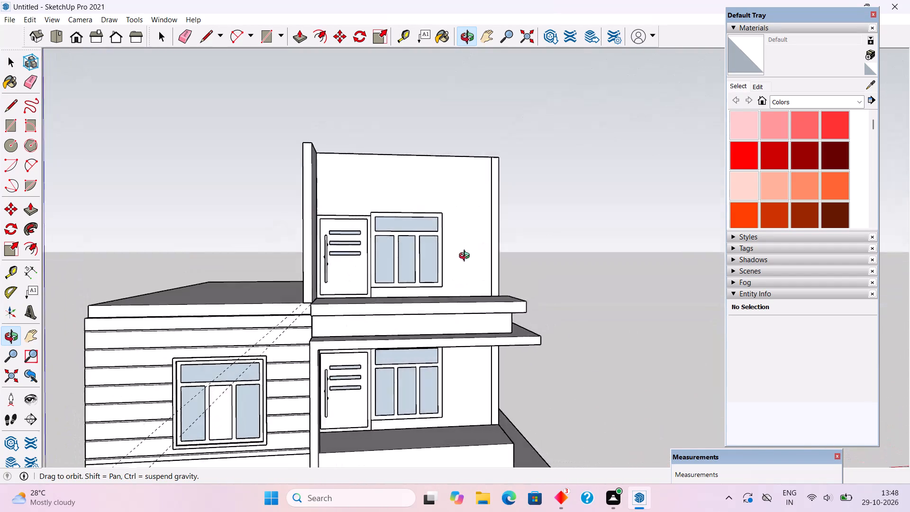
pyautogui.moveTo(466, 257); pyautogui.dragTo(220, 291, button='middle')
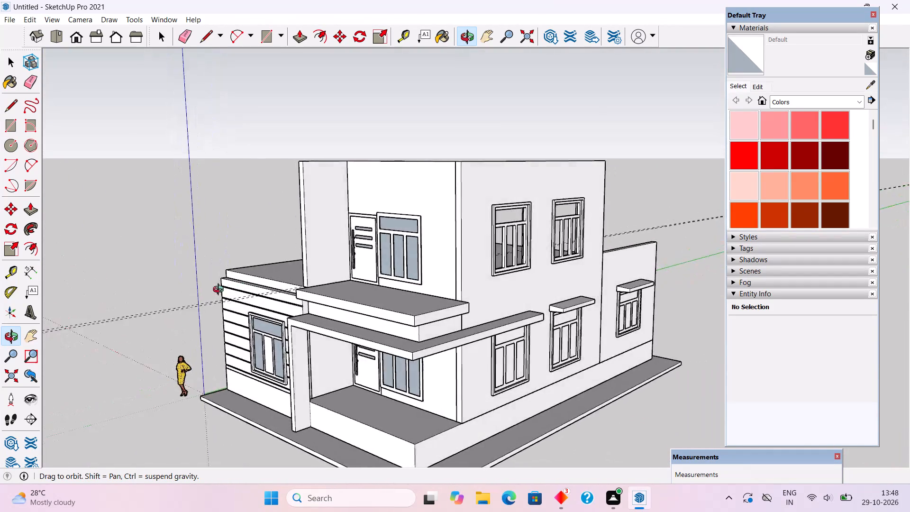
pyautogui.moveTo(220, 291); pyautogui.dragTo(230, 275, button='middle')
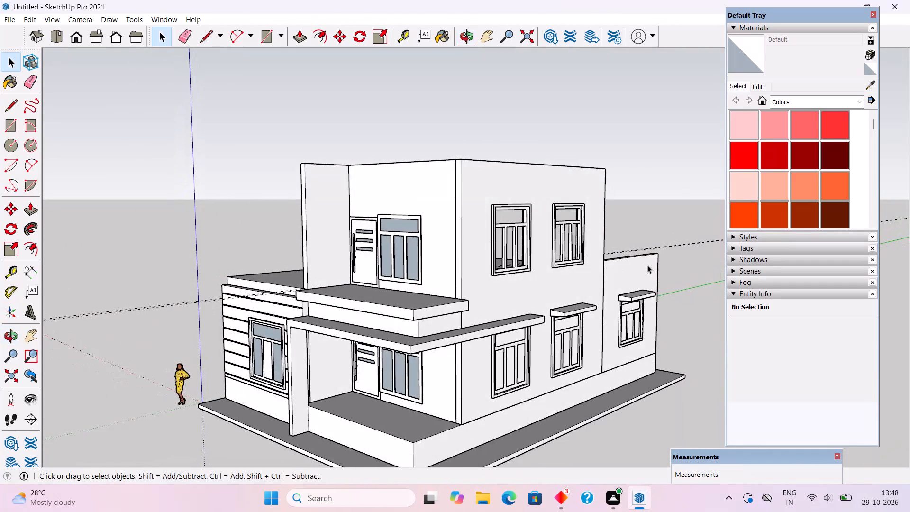
pyautogui.scroll(2, 647, 265)
pyautogui.moveTo(605, 279); pyautogui.dragTo(212, 255, button='middle')
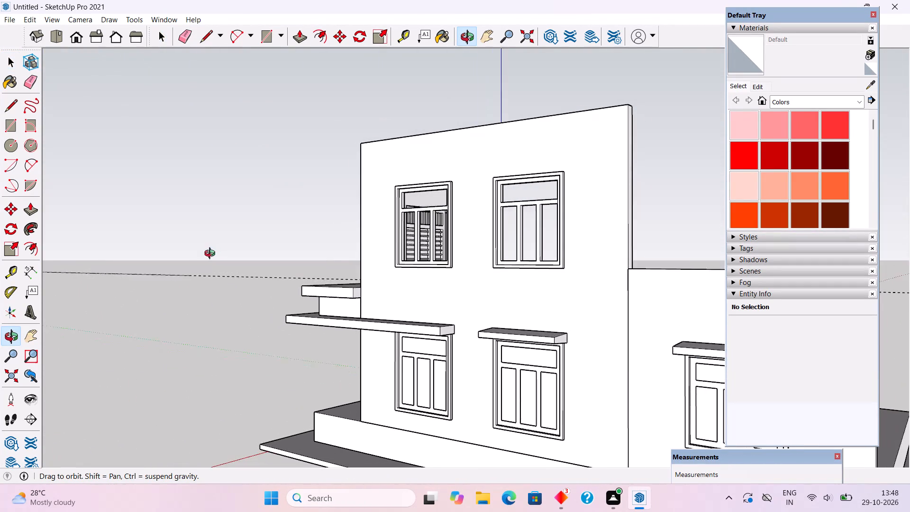
pyautogui.moveTo(212, 255); pyautogui.dragTo(210, 256, button='middle')
# Measure the thickness of the sunshade slab above the ground-floor side window nearest the porch.
pyautogui.scroll(6, 581, 380)
pyautogui.scroll(5, 507, 411)
pyautogui.scroll(2, 298, 273)
pyautogui.press('t')
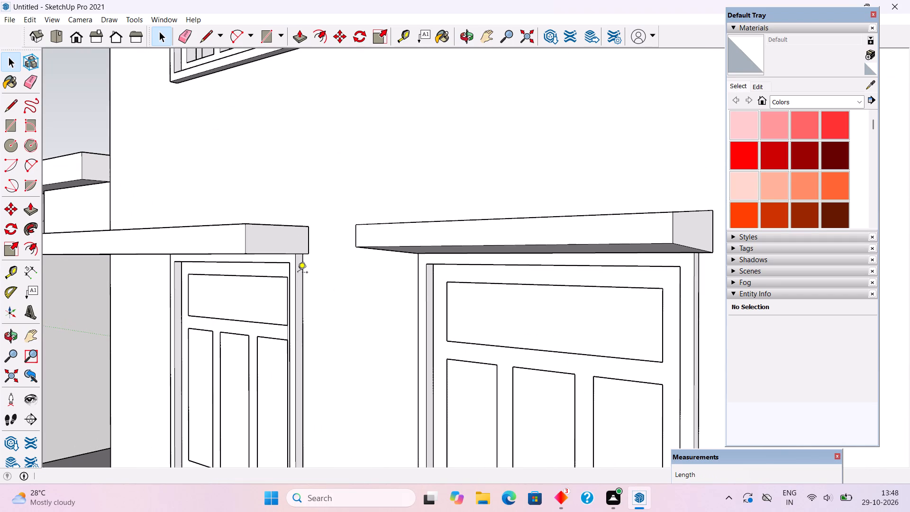
pyautogui.scroll(5, 309, 264)
pyautogui.middleClick(300, 248)
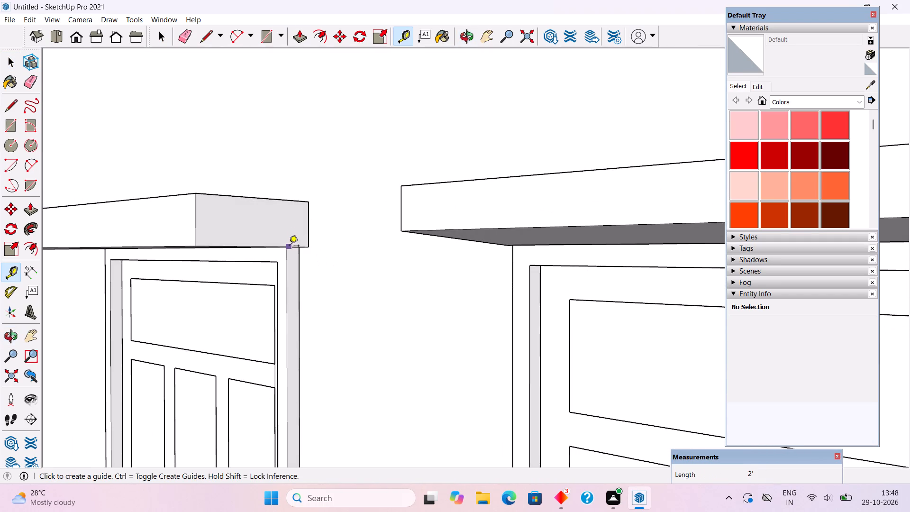
pyautogui.click(291, 247)
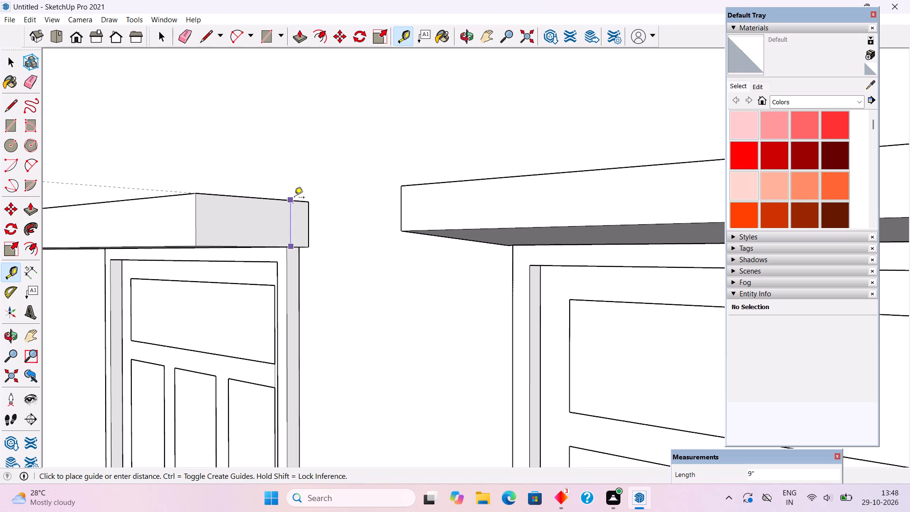
pyautogui.press('space')
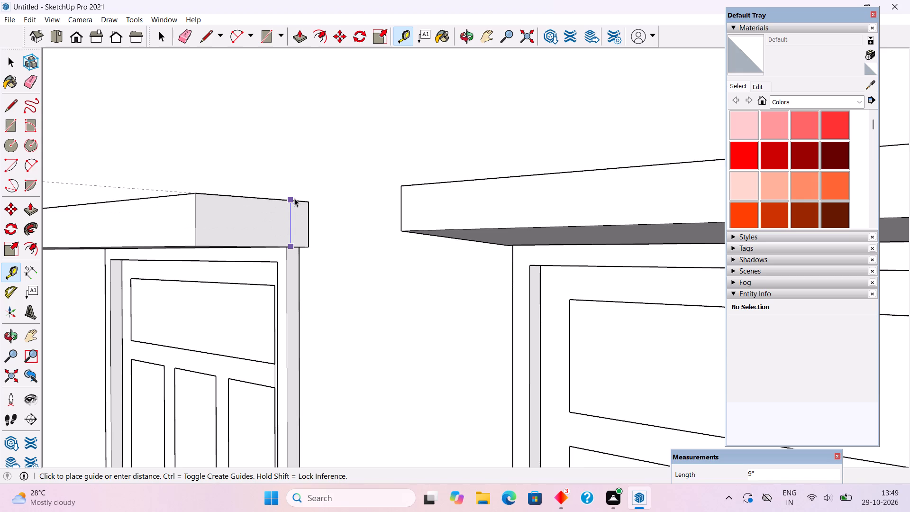
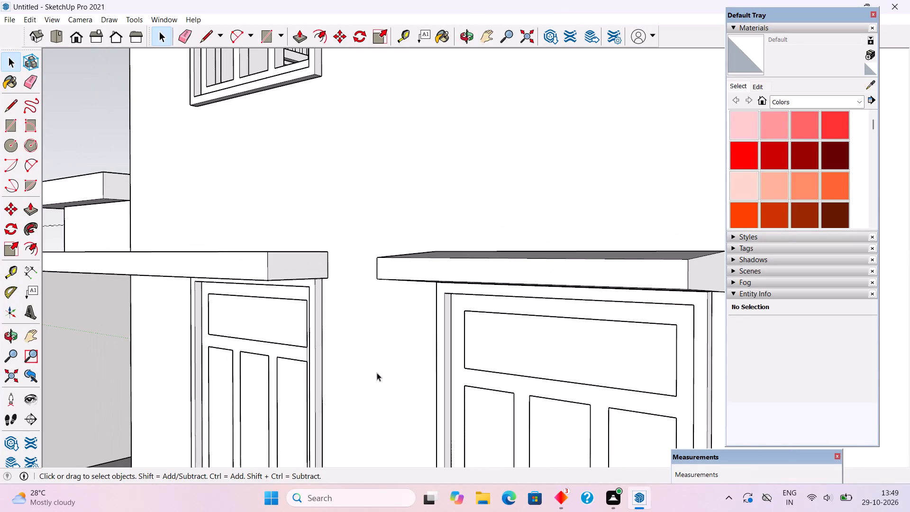
# Place a horizontal guide along the top edge of the upper side window nearest the porch, and another 9" above it.
pyautogui.scroll(-10, 430, 468)
pyautogui.scroll(-4, 527, 511)
pyautogui.scroll(-15, 522, 306)
pyautogui.moveTo(417, 304); pyautogui.dragTo(620, 349, button='middle')
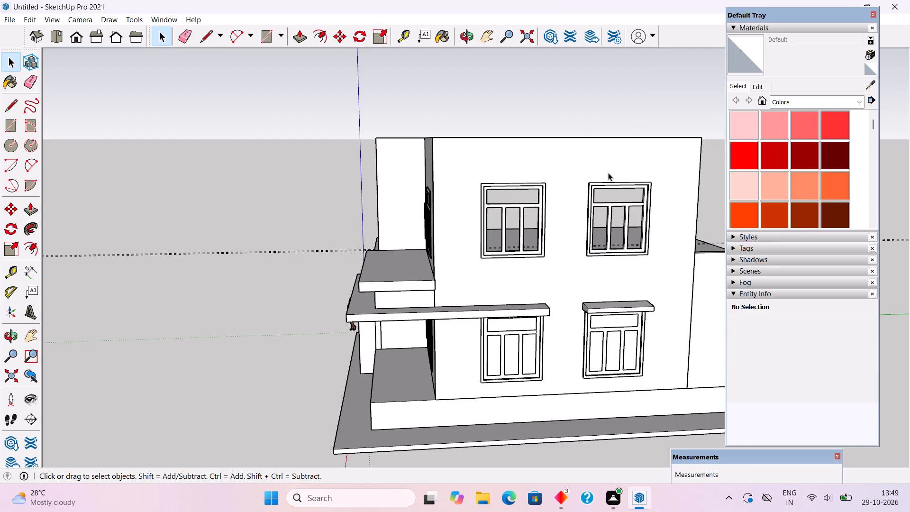
pyautogui.scroll(5, 568, 164)
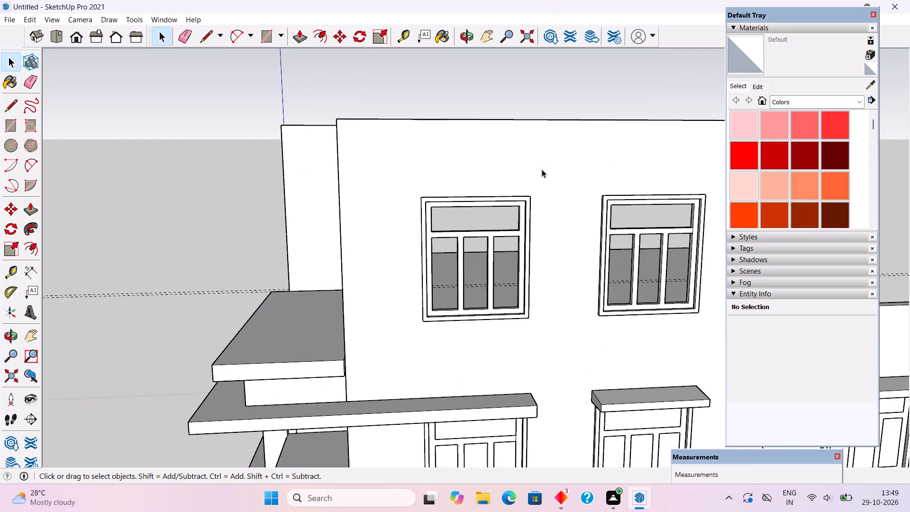
pyautogui.scroll(7, 534, 184)
pyautogui.moveTo(477, 228); pyautogui.dragTo(560, 308, button='middle')
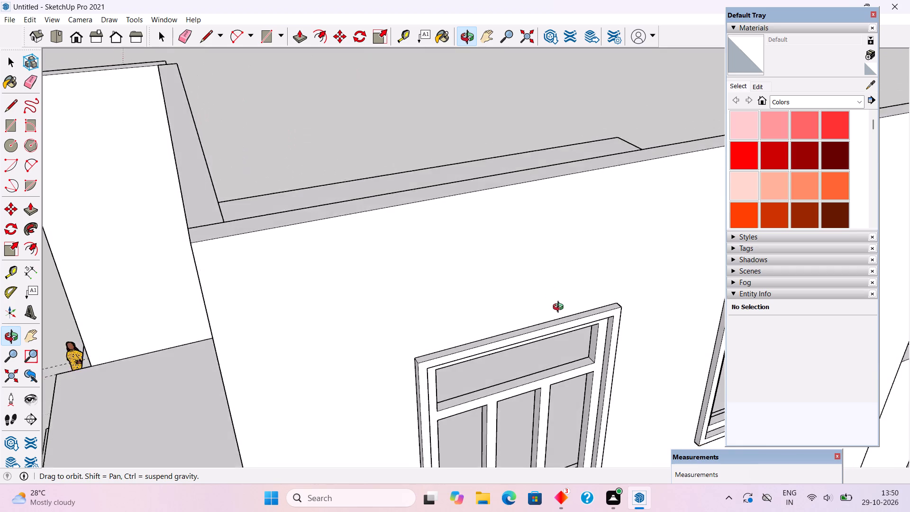
pyautogui.moveTo(560, 308); pyautogui.dragTo(580, 300, button='middle')
pyautogui.scroll(4, 580, 300)
pyautogui.press('t')
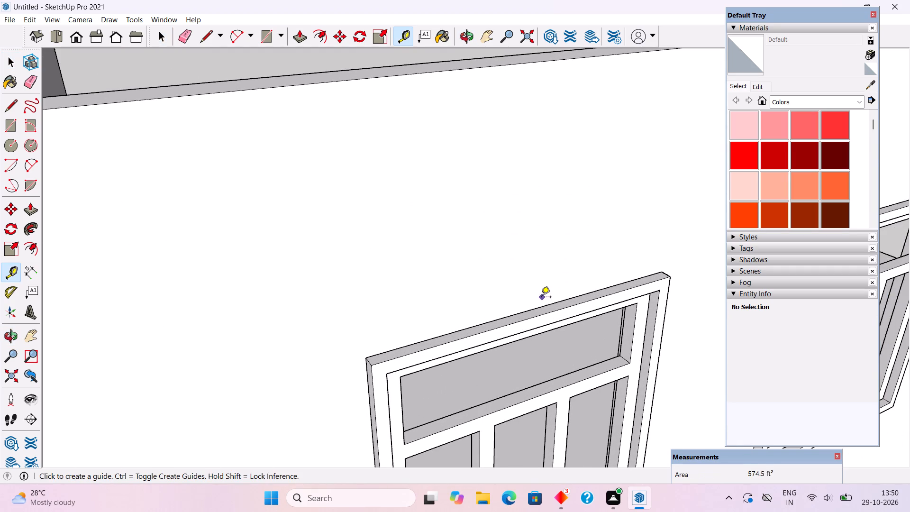
pyautogui.click(543, 306)
pyautogui.click(544, 300)
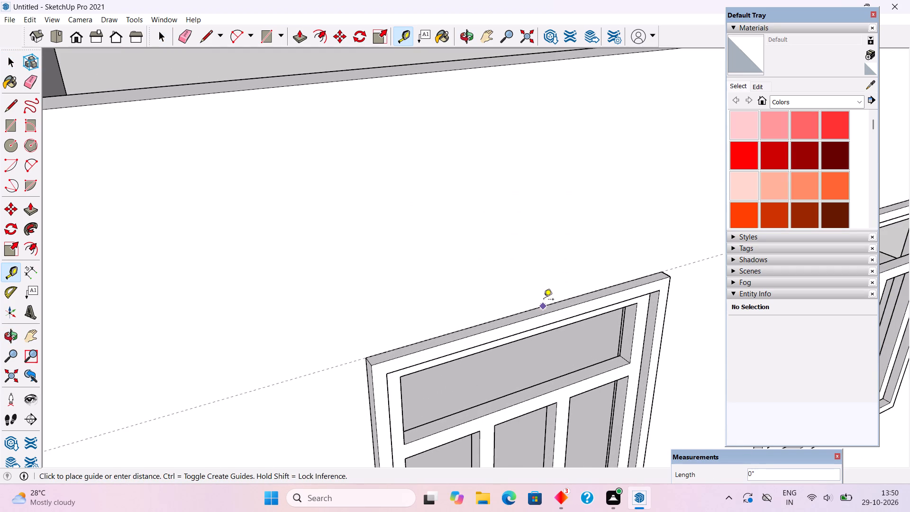
pyautogui.click(535, 311)
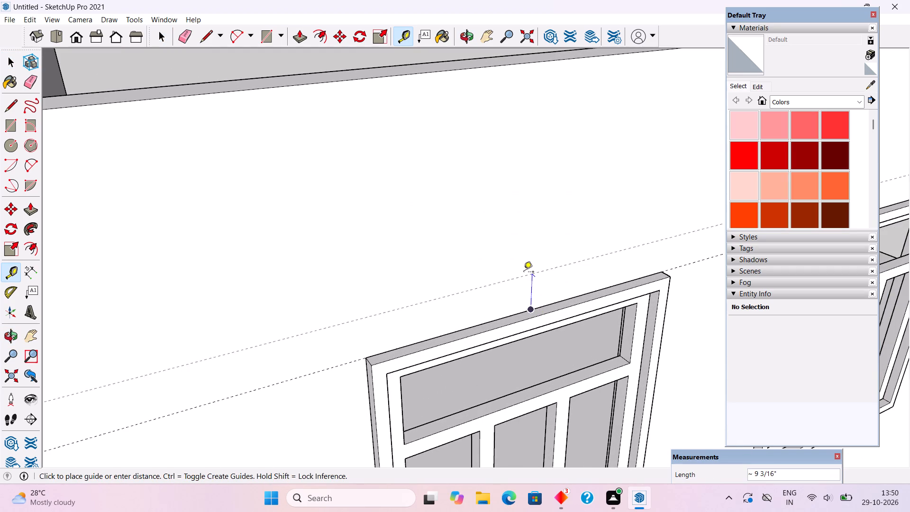
pyautogui.press('9')
pyautogui.hotkey('shift', '"')
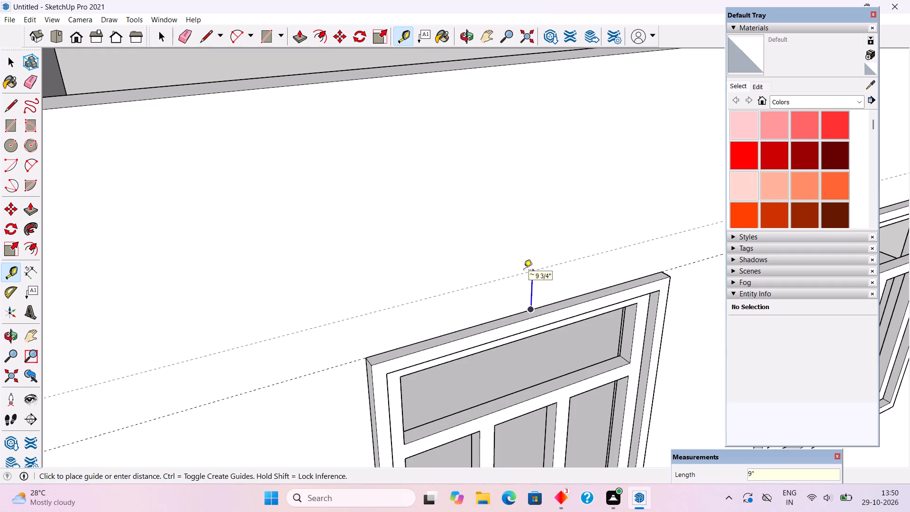
pyautogui.press('Return')
# Place vertical guides 3" outside both side edges of the upper side window nearest the porch.
pyautogui.scroll(-5, 338, 97)
pyautogui.scroll(-4, 477, 371)
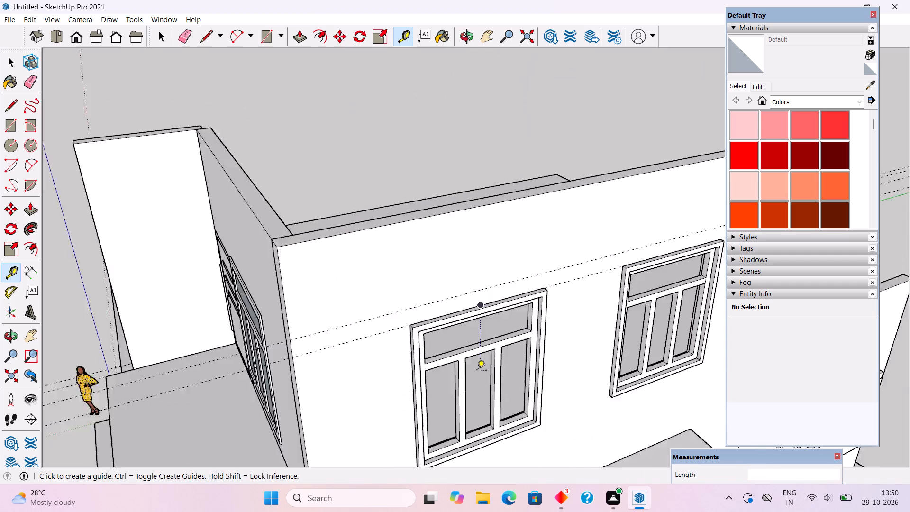
pyautogui.moveTo(431, 321); pyautogui.dragTo(411, 197, button='middle')
pyautogui.scroll(10, 401, 231)
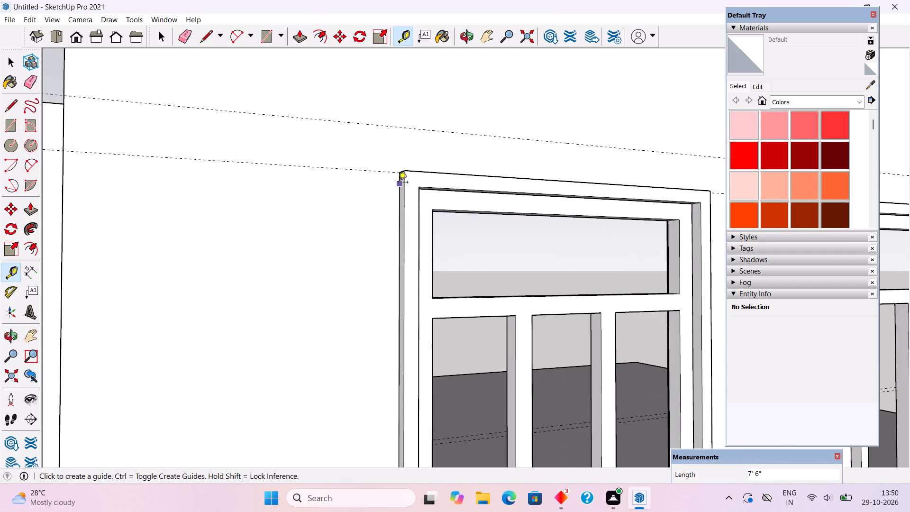
pyautogui.click(398, 183)
pyautogui.press('3')
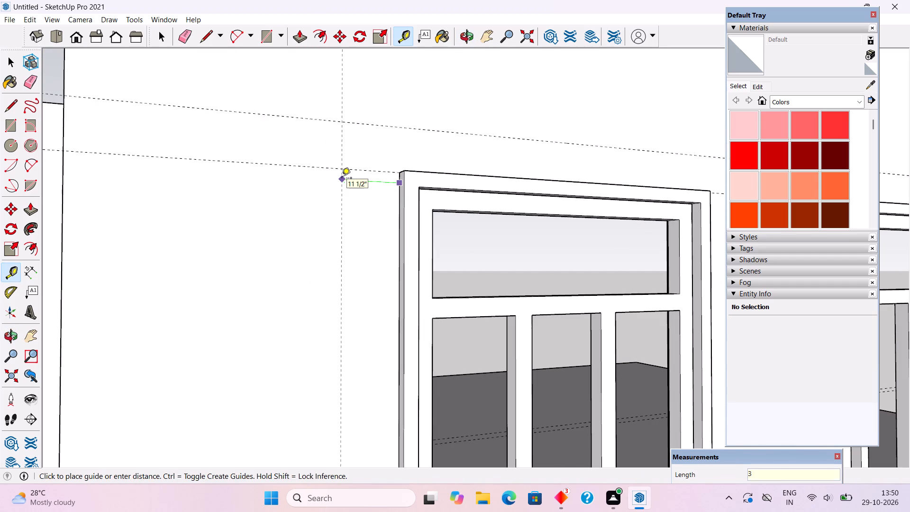
pyautogui.hotkey('shift', '"')
pyautogui.press('Return')
pyautogui.scroll(-9, 322, 203)
pyautogui.moveTo(648, 225); pyautogui.dragTo(524, 237, button='middle')
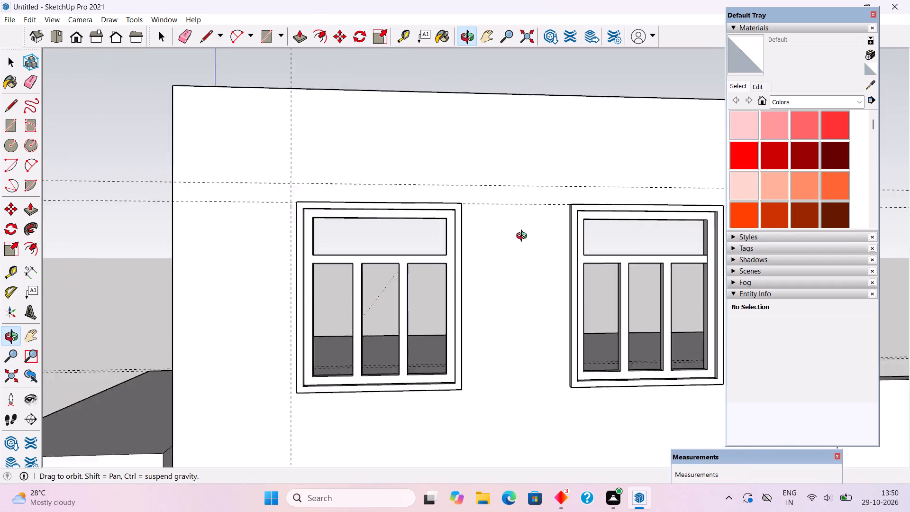
pyautogui.moveTo(524, 237); pyautogui.dragTo(378, 264, button='middle')
pyautogui.scroll(6, 374, 246)
pyautogui.click(380, 225)
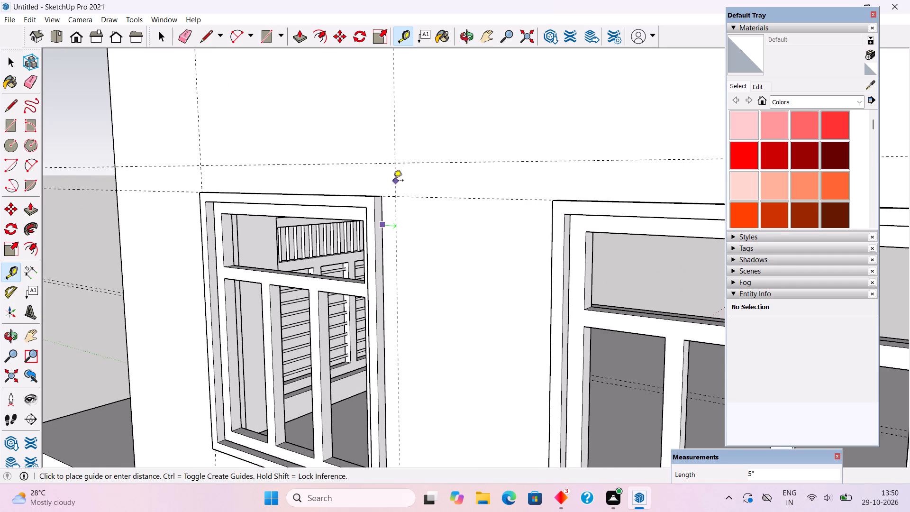
pyautogui.write('3"')
pyautogui.press('Return')
# Place vertical guides 3" outside both side edges of the second upper side window, farther from the porch.
pyautogui.moveTo(516, 280); pyautogui.dragTo(587, 291, button='middle')
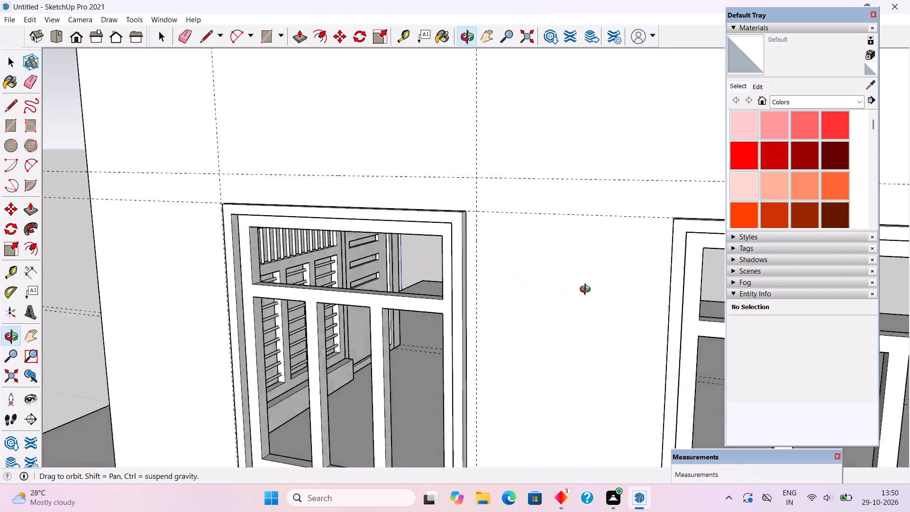
pyautogui.moveTo(587, 291); pyautogui.dragTo(599, 290, button='middle')
pyautogui.scroll(-4, 555, 279)
pyautogui.scroll(-5, 287, 322)
pyautogui.moveTo(384, 365); pyautogui.dragTo(557, 344, button='middle')
pyautogui.scroll(-5, 273, 308)
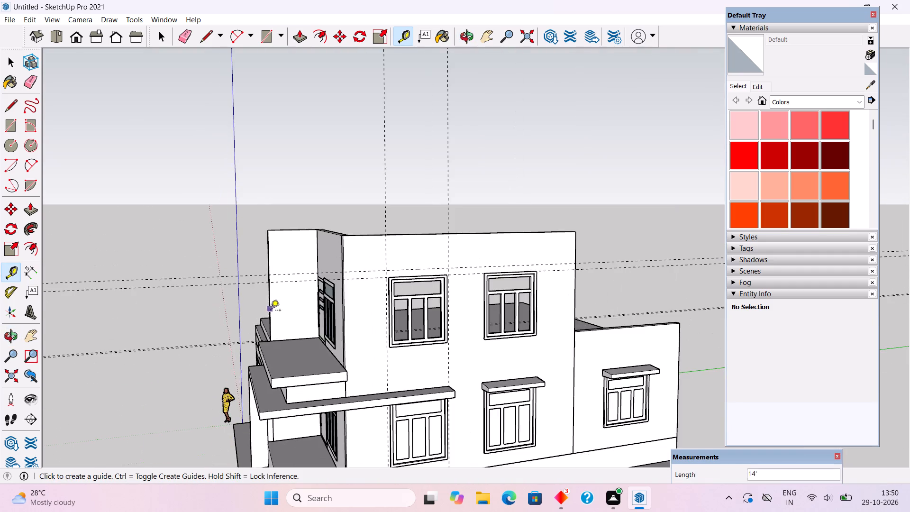
pyautogui.scroll(5, 605, 289)
pyautogui.scroll(1, 488, 277)
pyautogui.scroll(1, 336, 279)
pyautogui.moveTo(408, 288); pyautogui.dragTo(445, 281, button='middle')
pyautogui.scroll(2, 369, 273)
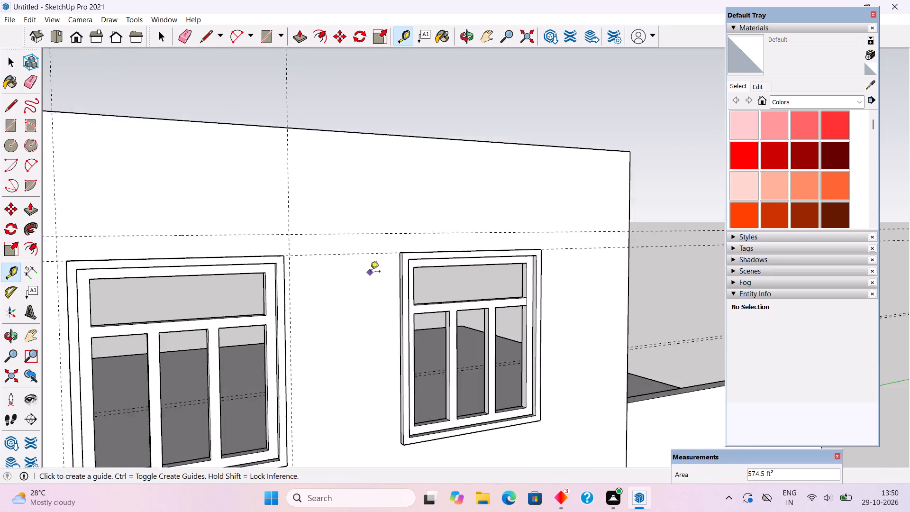
pyautogui.scroll(8, 370, 272)
pyautogui.click(415, 255)
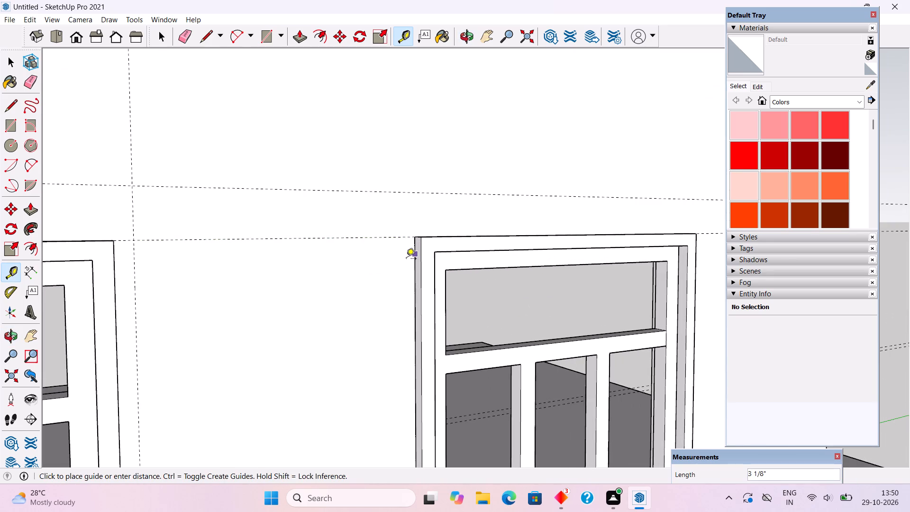
pyautogui.write('3"')
pyautogui.press('Return')
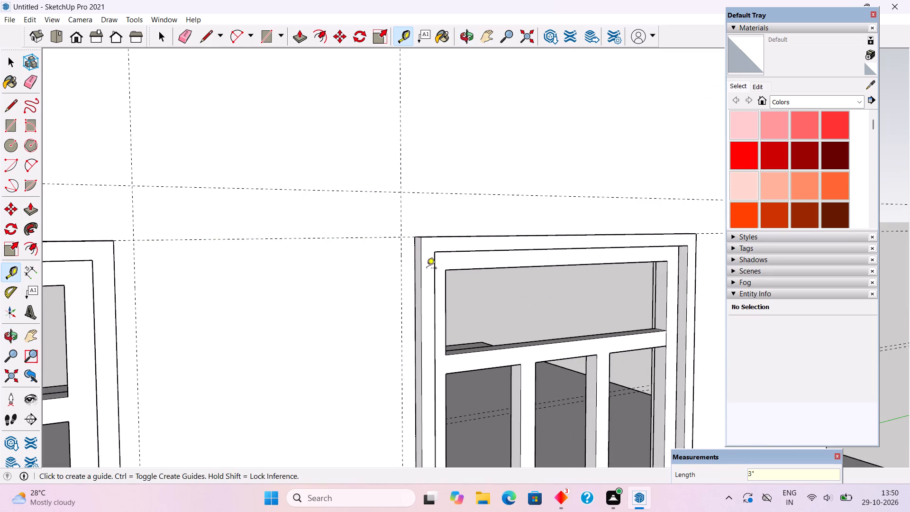
pyautogui.moveTo(388, 264); pyautogui.dragTo(139, 258, button='middle')
pyautogui.scroll(-5, 139, 258)
pyautogui.scroll(5, 497, 293)
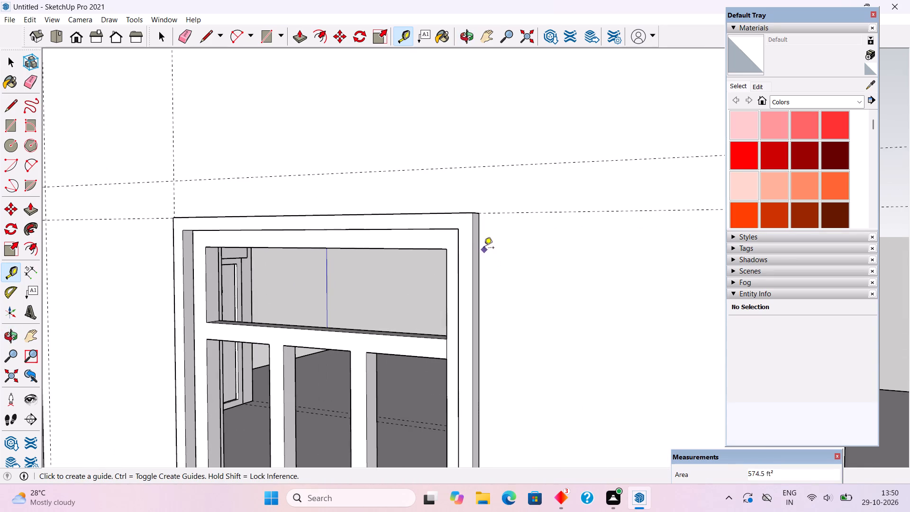
pyautogui.click(479, 238)
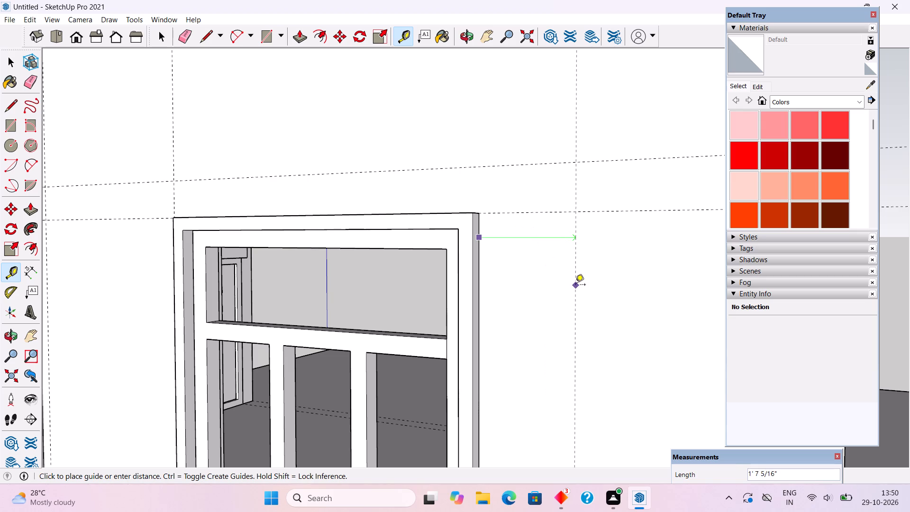
pyautogui.write('3"')
pyautogui.press('Return')
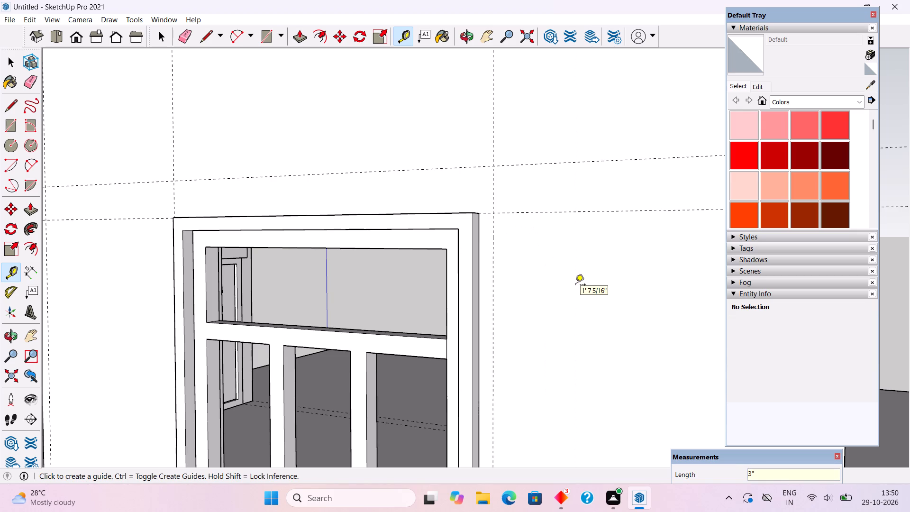
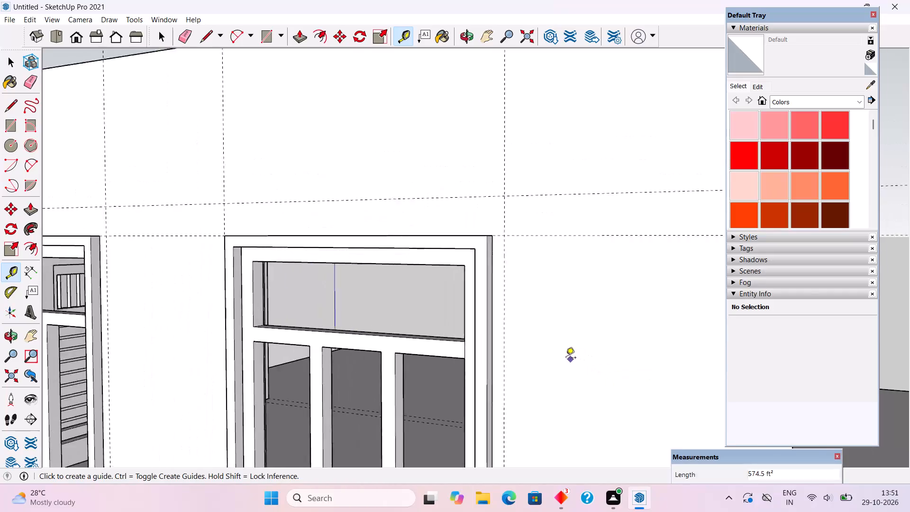
# Draw a 9" by 7' rectangle between the guides above the upper side window nearest the porch.
pyautogui.scroll(-4, 508, 333)
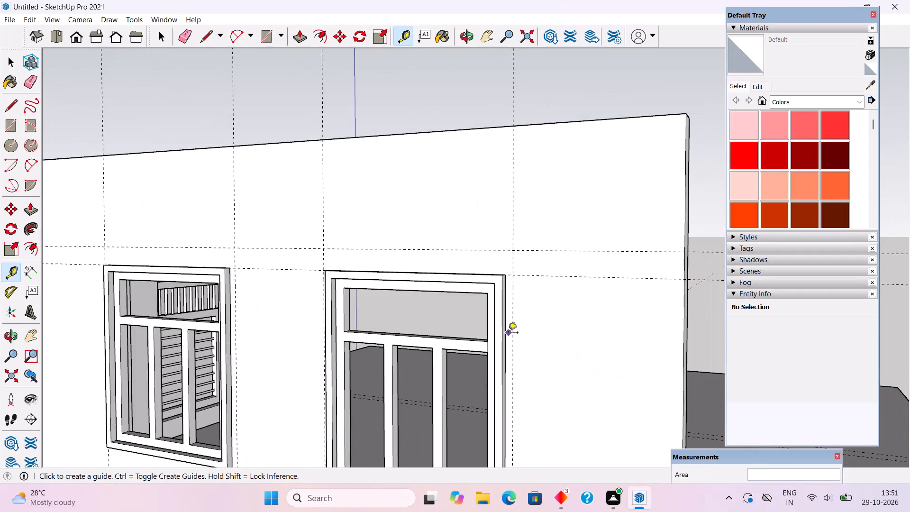
pyautogui.moveTo(501, 340); pyautogui.dragTo(489, 329, button='middle')
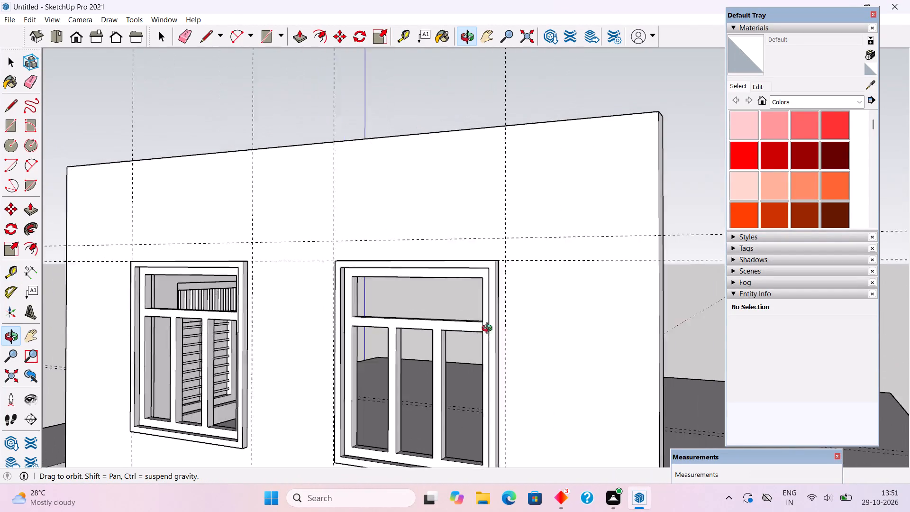
pyautogui.moveTo(489, 329); pyautogui.dragTo(462, 333, button='middle')
pyautogui.press('space')
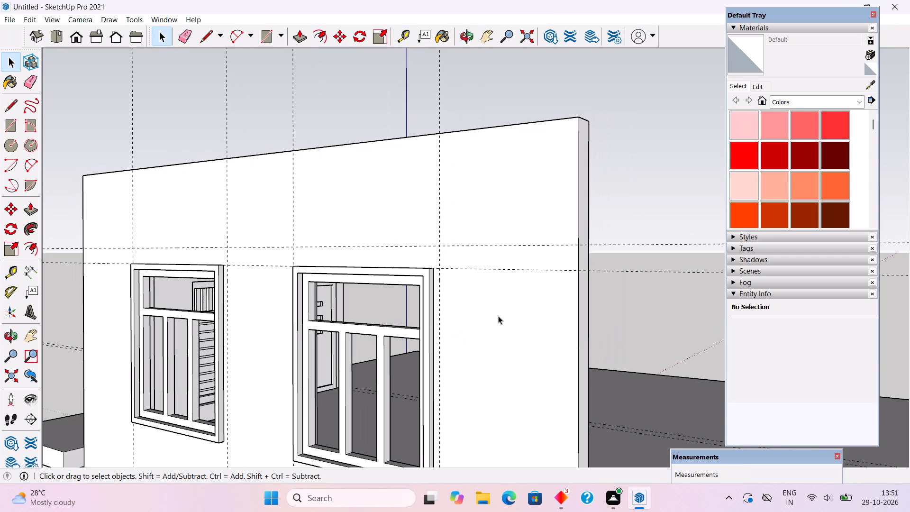
pyautogui.scroll(-2, 496, 317)
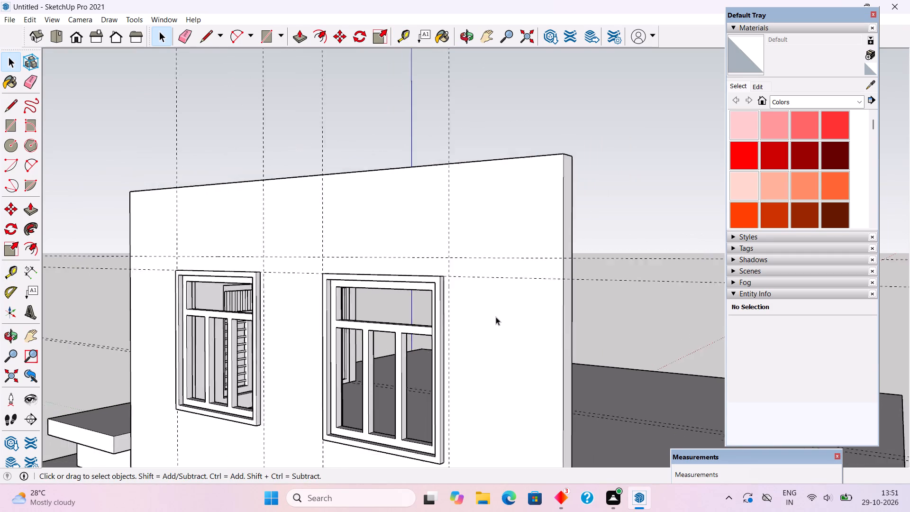
pyautogui.scroll(-2, 496, 317)
pyautogui.moveTo(450, 314); pyautogui.dragTo(590, 384, button='middle')
pyautogui.scroll(6, 315, 373)
pyautogui.scroll(3, 355, 371)
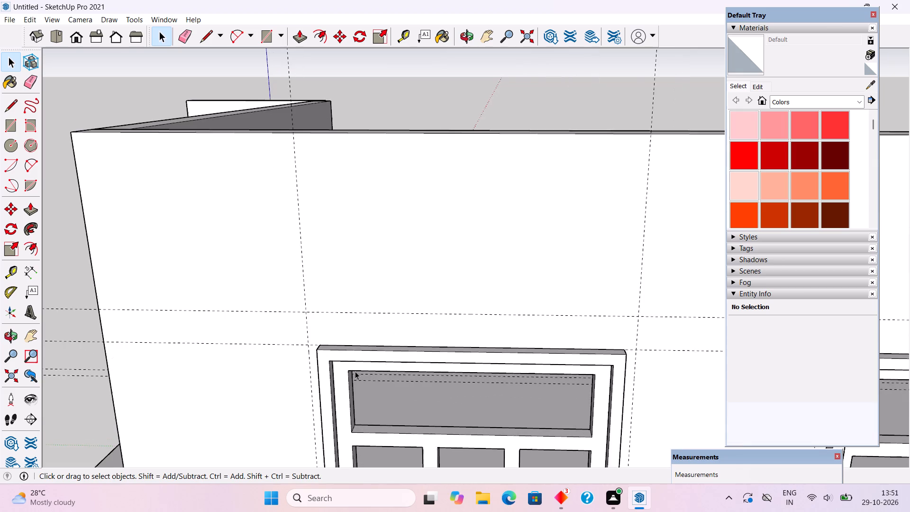
pyautogui.moveTo(430, 346); pyautogui.dragTo(449, 378, button='middle')
pyautogui.scroll(1, 449, 378)
pyautogui.press('t')
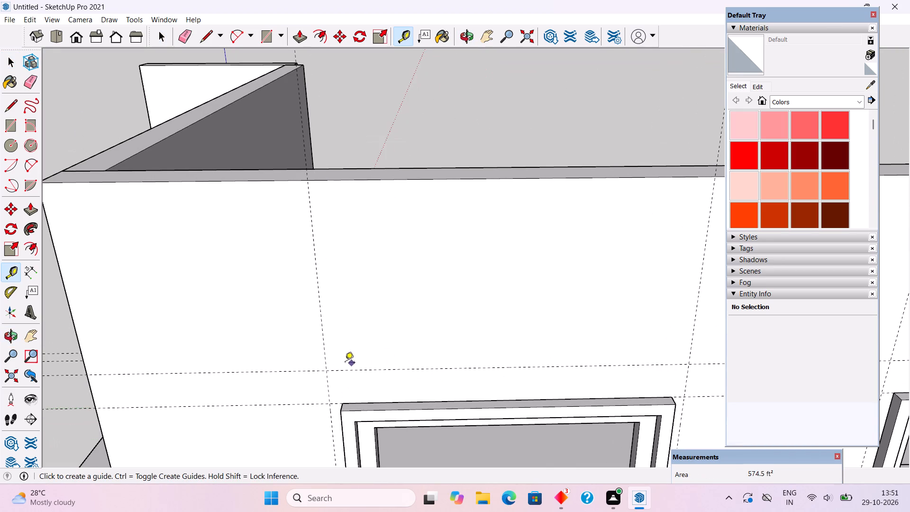
pyautogui.press('r')
pyautogui.click(326, 369)
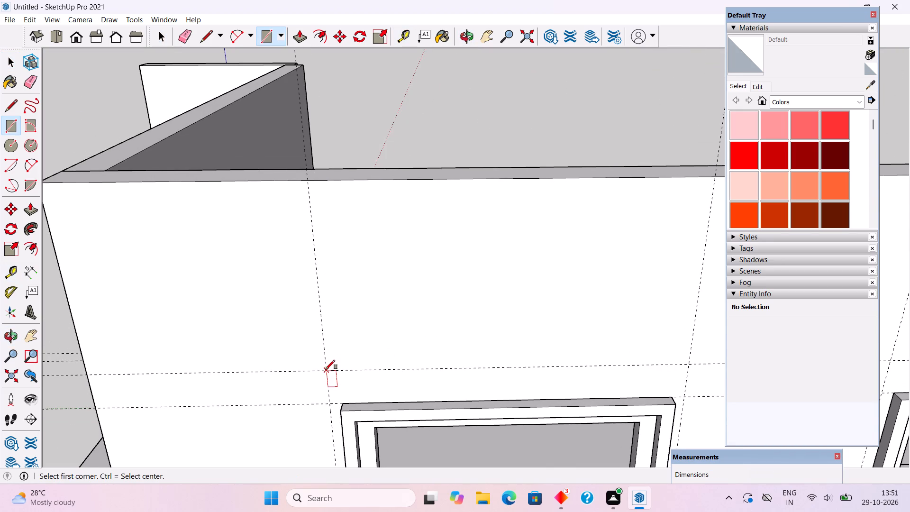
pyautogui.click(685, 398)
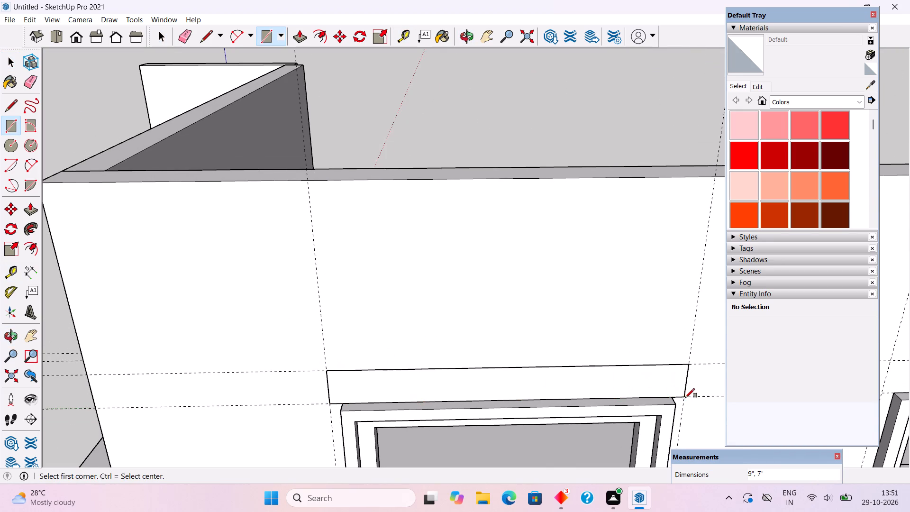
# Push/Pull the rectangle outward 2' to form the first upper sunshade, flush with the front of the ground-floor sunshade.
pyautogui.press('p')
pyautogui.click(648, 393)
pyautogui.scroll(-17, 648, 393)
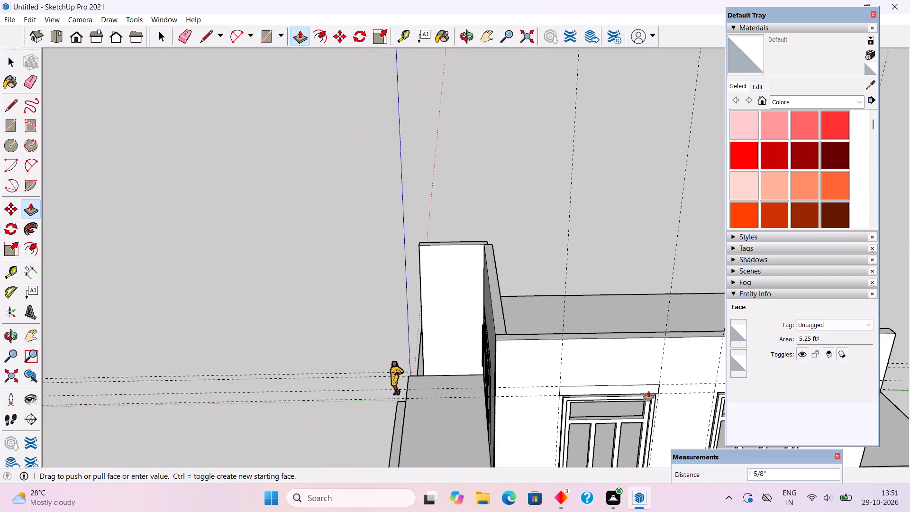
pyautogui.scroll(-1, 646, 380)
pyautogui.scroll(-5, 638, 243)
pyautogui.moveTo(636, 282); pyautogui.dragTo(620, 211, button='middle')
pyautogui.scroll(4, 638, 418)
pyautogui.click(636, 399)
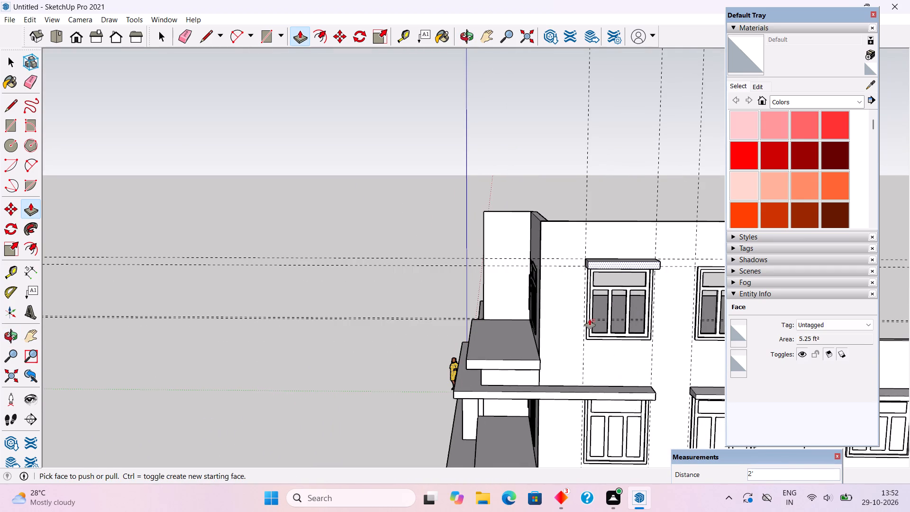
# Draw a 9" by 7' rectangle between the guides above the second upper side window, farther from the porch.
pyautogui.moveTo(592, 308); pyautogui.dragTo(579, 425, button='middle')
pyautogui.scroll(-5, 445, 311)
pyautogui.scroll(-2, 397, 295)
pyautogui.scroll(2, 619, 323)
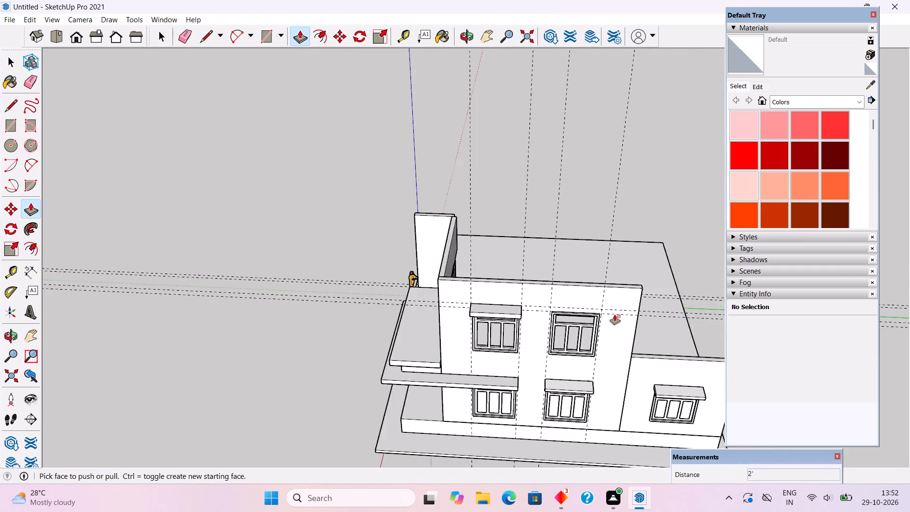
pyautogui.scroll(11, 615, 315)
pyautogui.press('r')
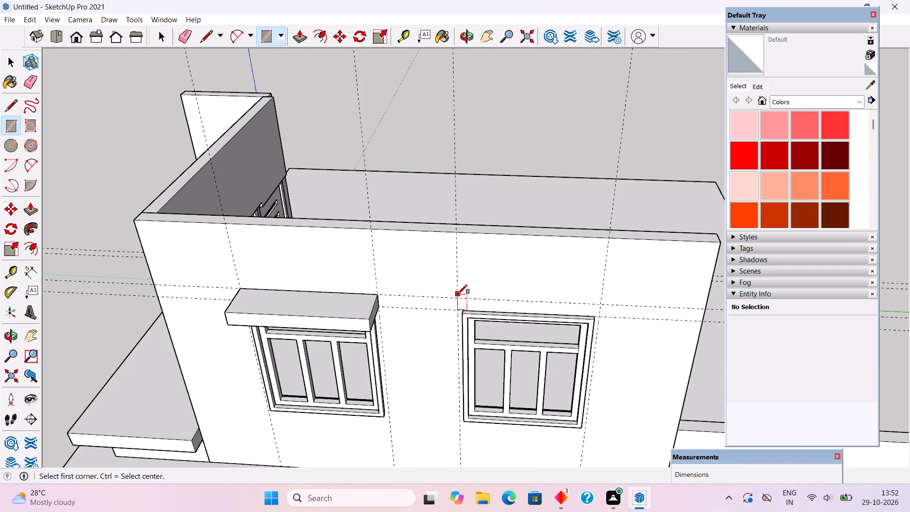
pyautogui.click(458, 298)
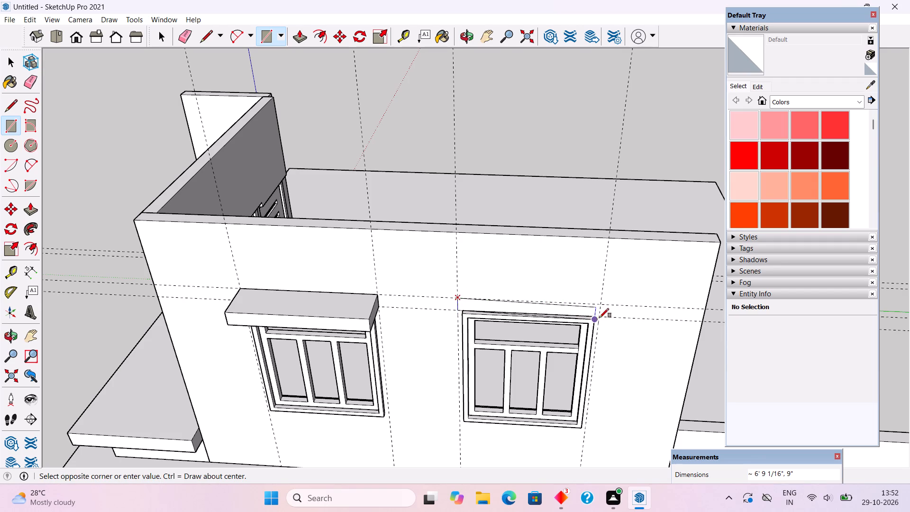
pyautogui.scroll(2, 601, 312)
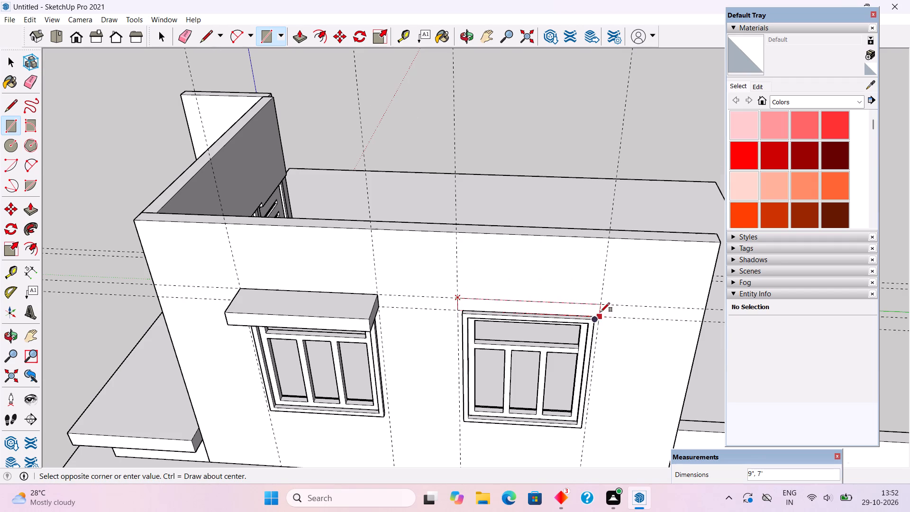
pyautogui.scroll(9, 601, 312)
pyautogui.click(601, 319)
# Push/Pull the second window's rectangle outward to the same depth as the neighbouring upper sunshade.
pyautogui.press('p')
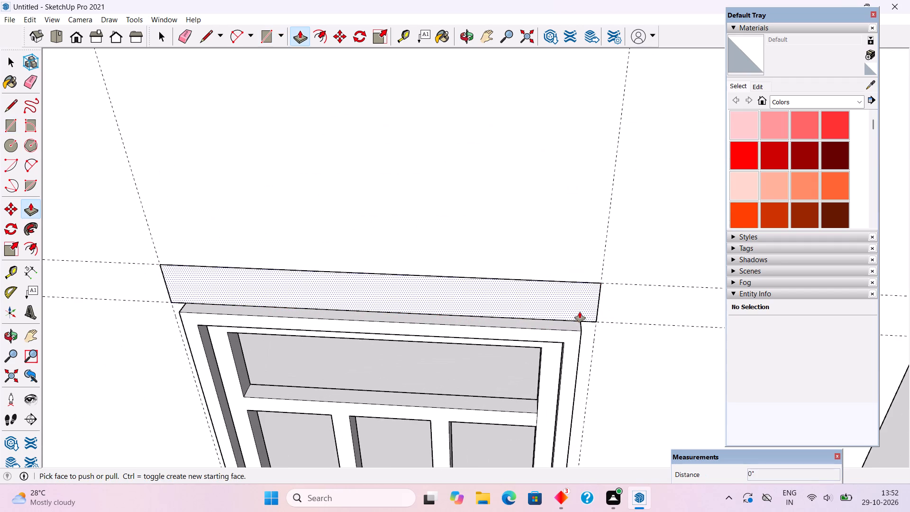
pyautogui.click(580, 312)
pyautogui.scroll(-9, 575, 328)
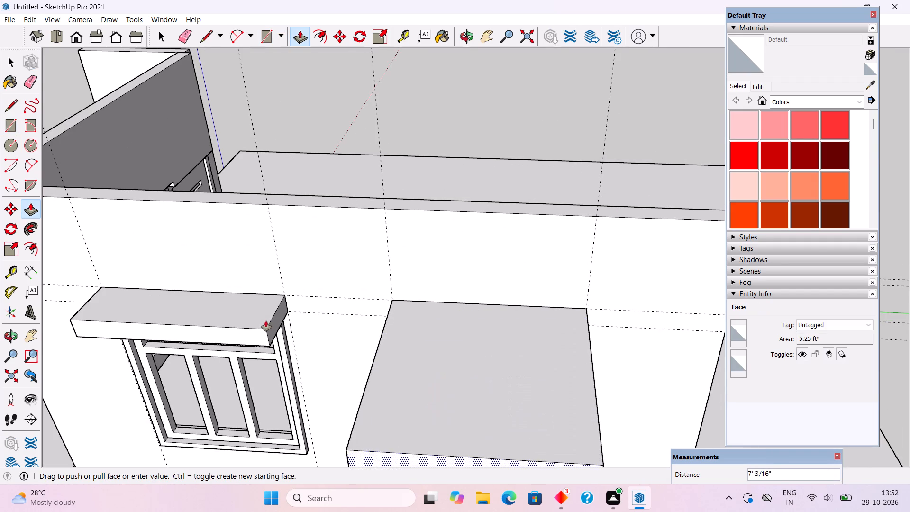
pyautogui.click(264, 328)
pyautogui.press('space')
pyautogui.scroll(-6, 274, 328)
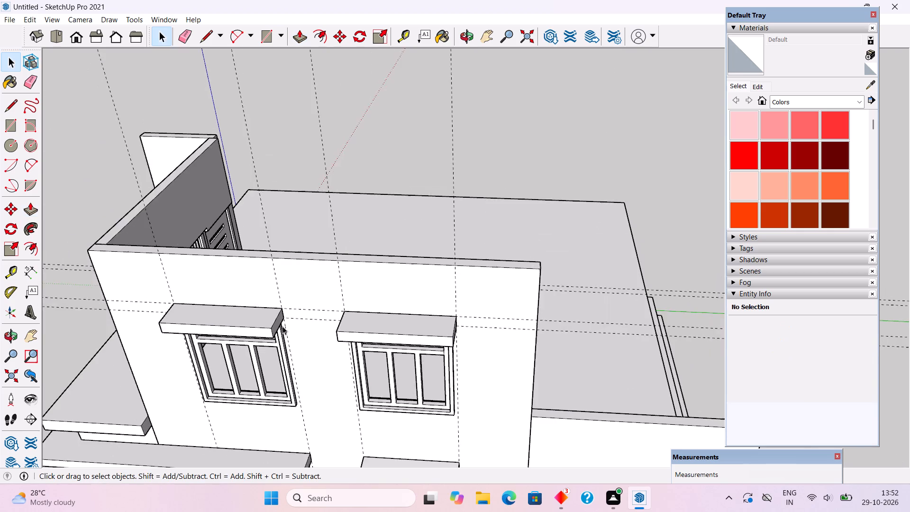
# Draw tangent fillet arcs across both outer corners of the top face of the sunshade nearest the porch.
pyautogui.moveTo(329, 422); pyautogui.dragTo(539, 416, button='middle')
pyautogui.scroll(6, 473, 428)
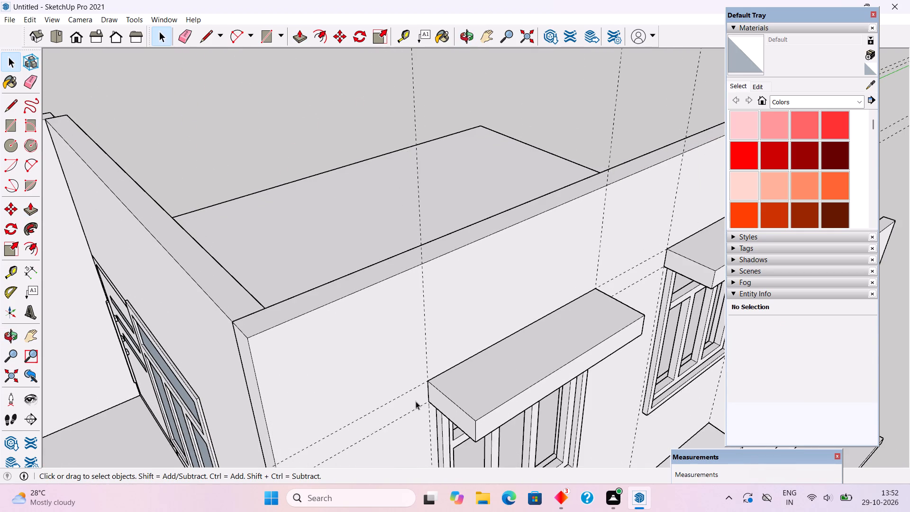
pyautogui.scroll(-5, 484, 178)
pyautogui.moveTo(483, 192); pyautogui.dragTo(494, 314, button='middle')
pyautogui.scroll(3, 541, 377)
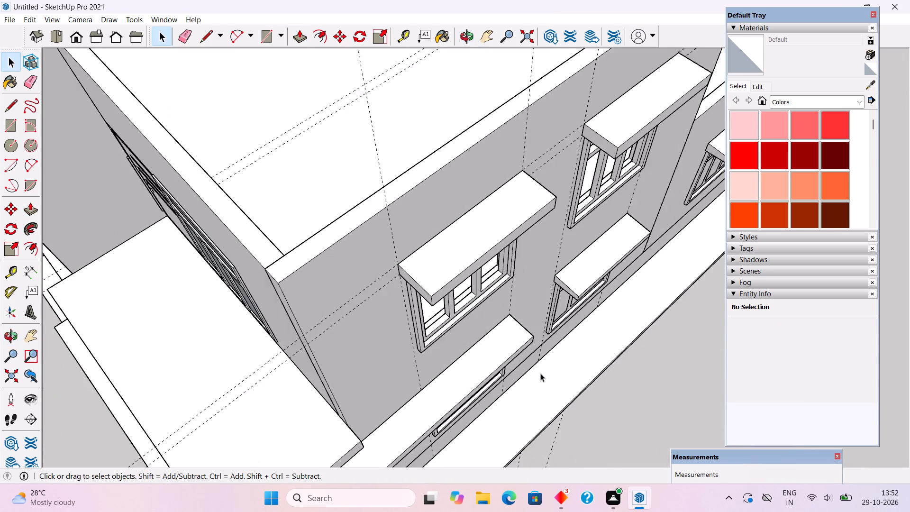
pyautogui.scroll(2, 540, 373)
pyautogui.scroll(4, 411, 263)
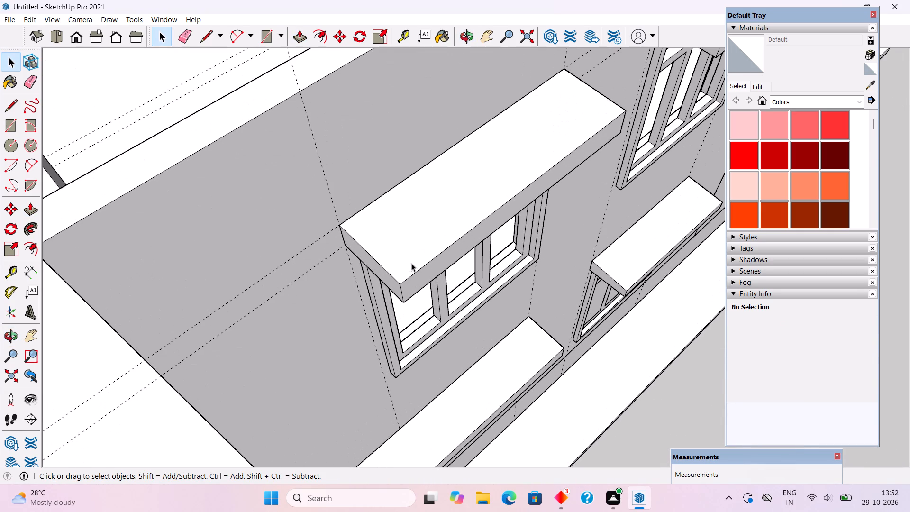
pyautogui.press('a')
pyautogui.click(385, 267)
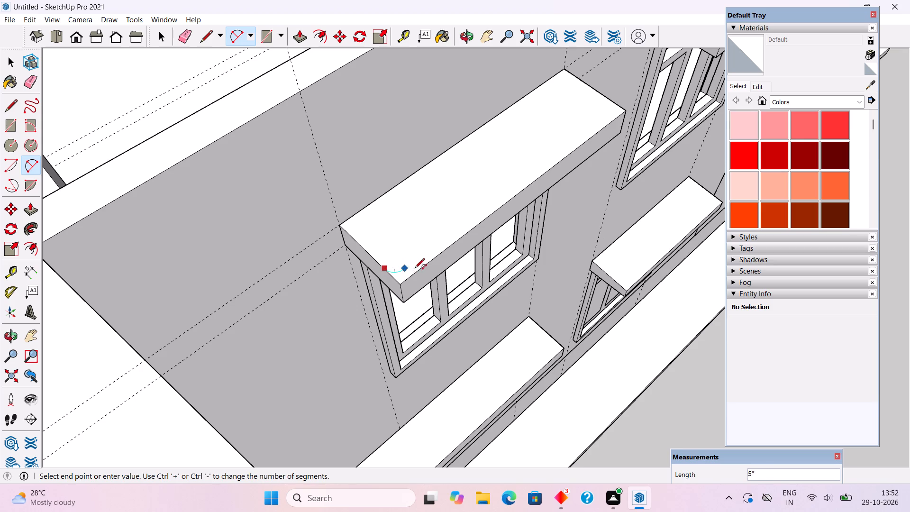
pyautogui.doubleClick(422, 267)
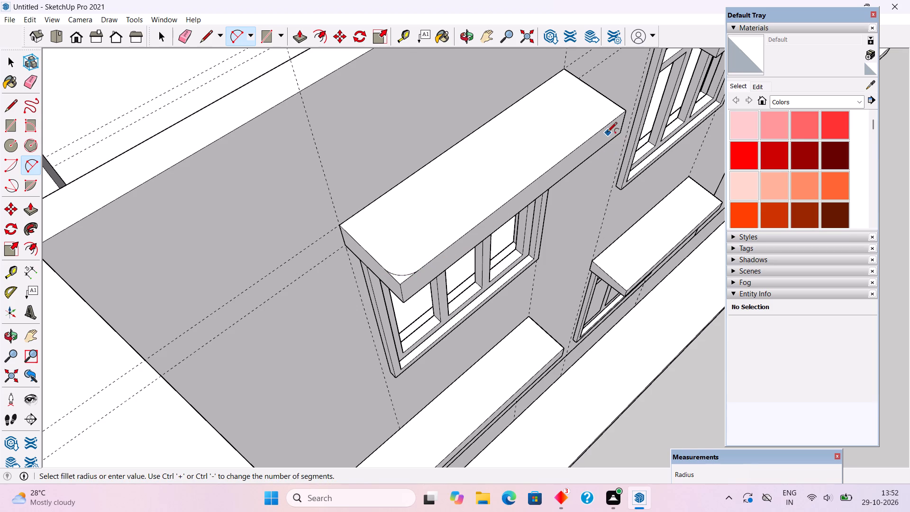
pyautogui.click(606, 127)
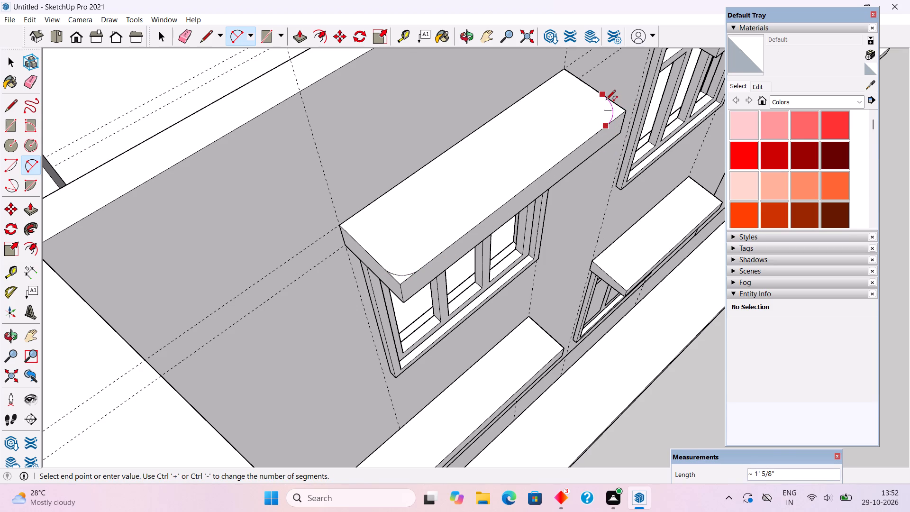
pyautogui.click(606, 101)
pyautogui.click(606, 101)
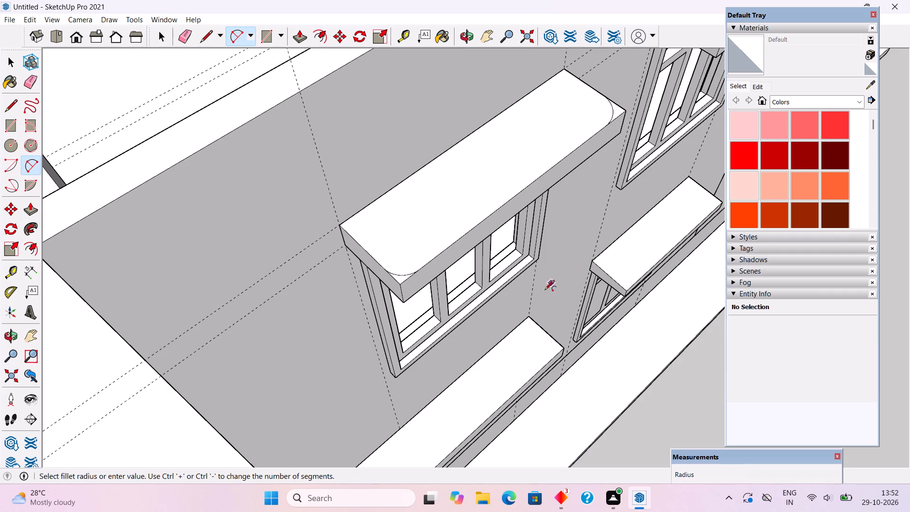
# Push both corner pieces outside the arcs down 9" to round off the sunshade nearest the porch.
pyautogui.press('p')
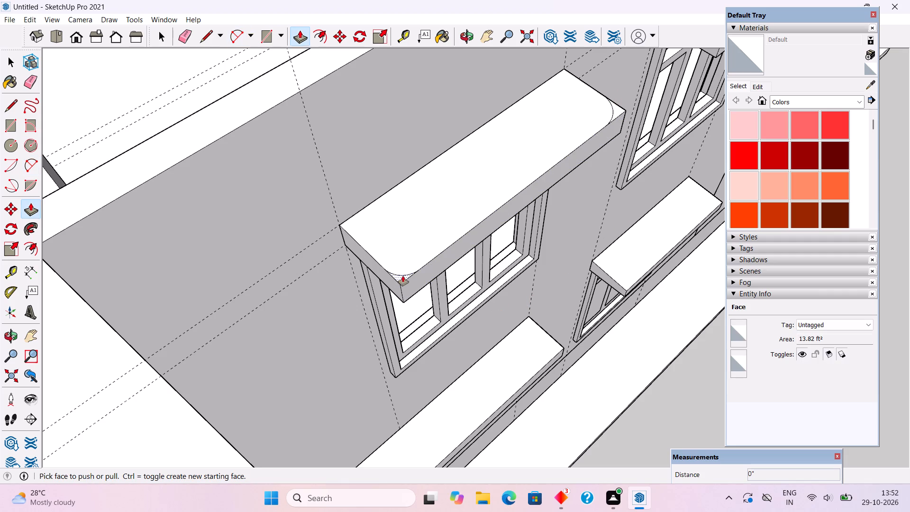
pyautogui.moveTo(403, 278); pyautogui.dragTo(411, 311)
pyautogui.moveTo(475, 222); pyautogui.dragTo(318, 239, button='middle')
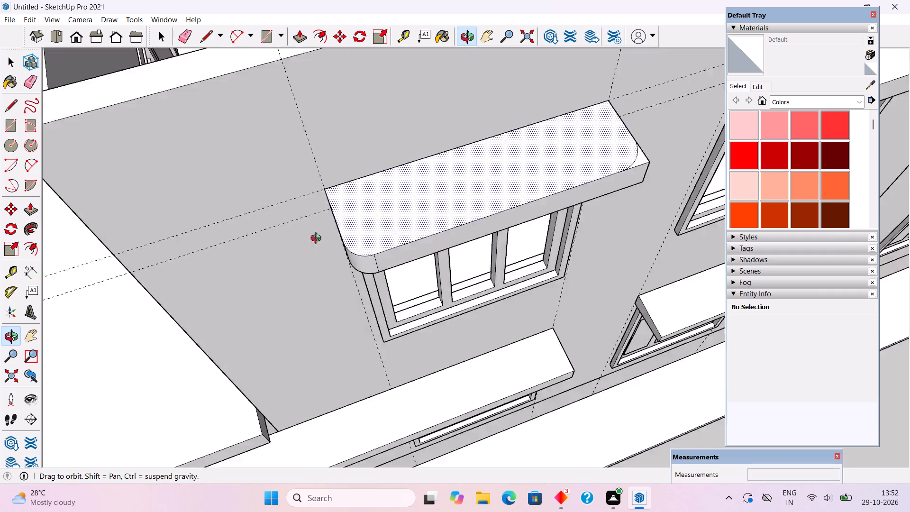
pyautogui.moveTo(318, 239); pyautogui.dragTo(198, 241, button='middle')
pyautogui.scroll(3, 626, 244)
pyautogui.moveTo(626, 254); pyautogui.dragTo(626, 284)
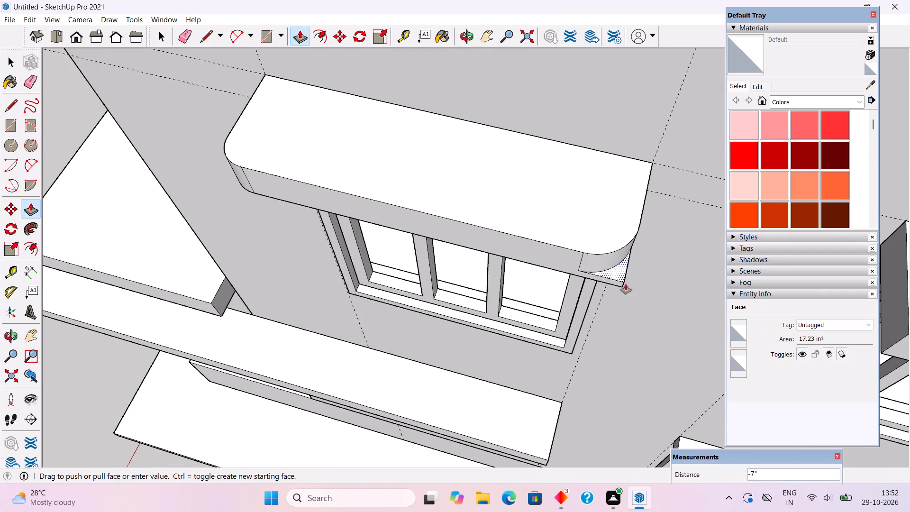
pyautogui.moveTo(626, 284); pyautogui.dragTo(626, 302)
pyautogui.scroll(-10, 424, 346)
pyautogui.scroll(-3, 263, 309)
# Draw tangent fillet arcs across both outer corners of the top face of the second upper sunshade.
pyautogui.moveTo(430, 378); pyautogui.dragTo(532, 356, button='middle')
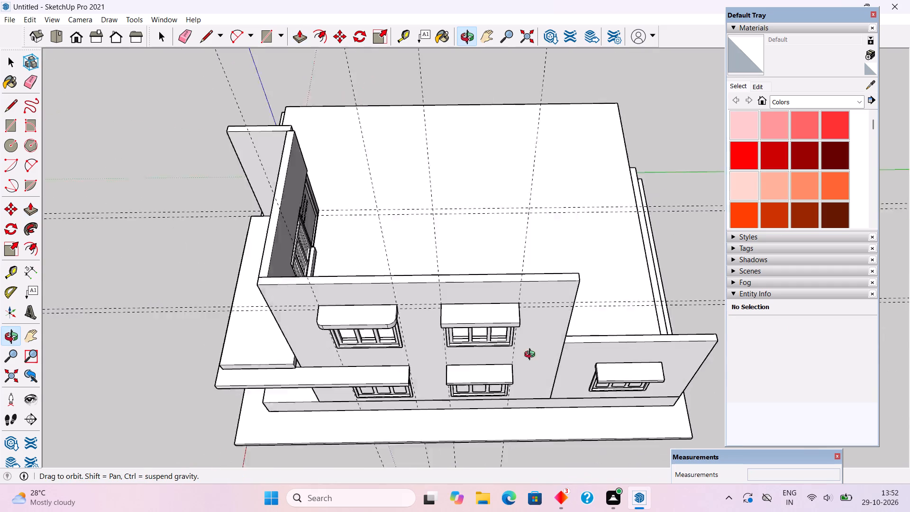
pyautogui.moveTo(532, 356); pyautogui.dragTo(587, 325, button='middle')
pyautogui.scroll(6, 562, 303)
pyautogui.moveTo(555, 243); pyautogui.dragTo(528, 334, button='middle')
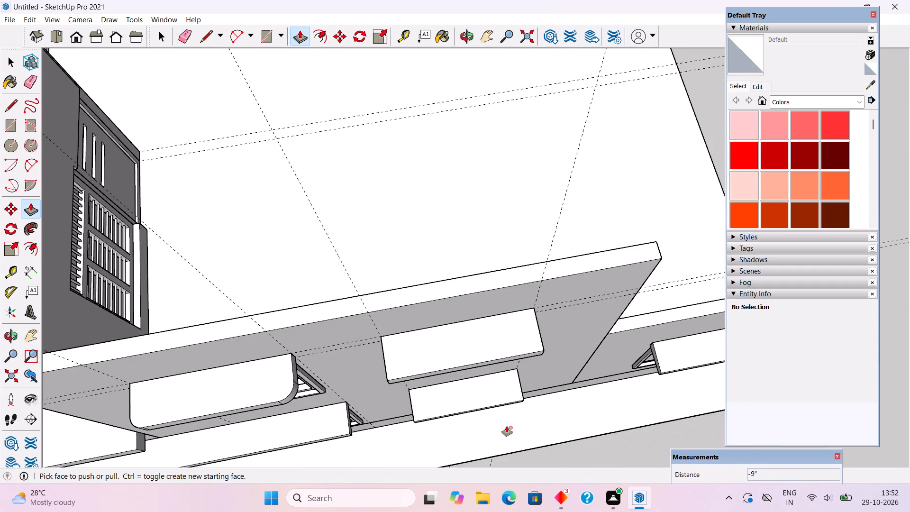
pyautogui.press('a')
pyautogui.scroll(6, 452, 434)
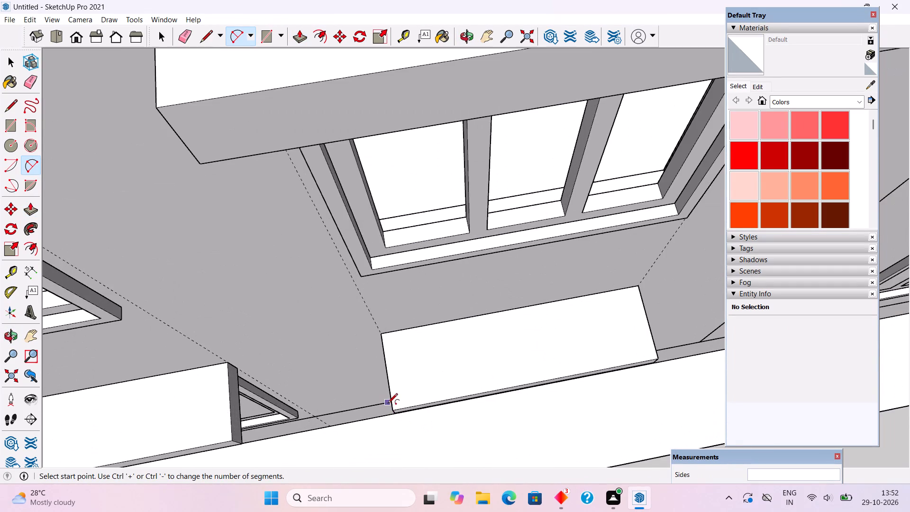
pyautogui.scroll(-3, 388, 404)
pyautogui.click(308, 274)
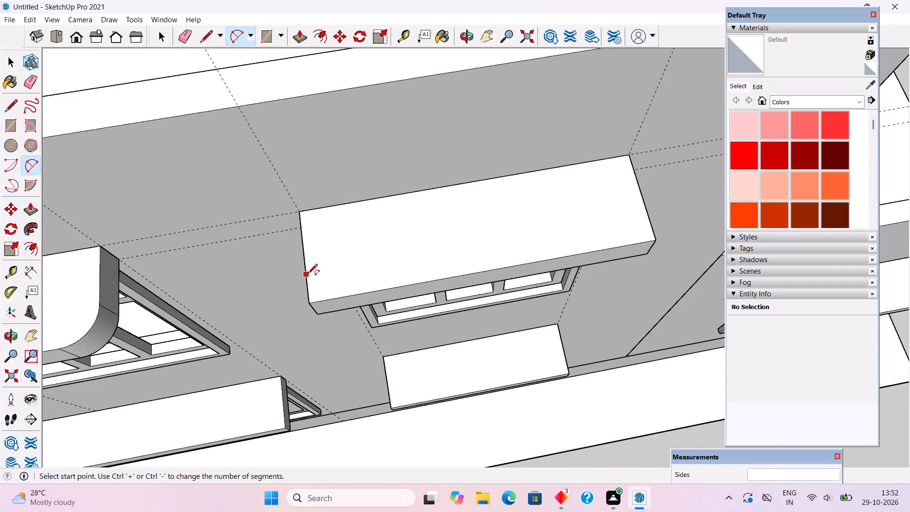
pyautogui.doubleClick(337, 295)
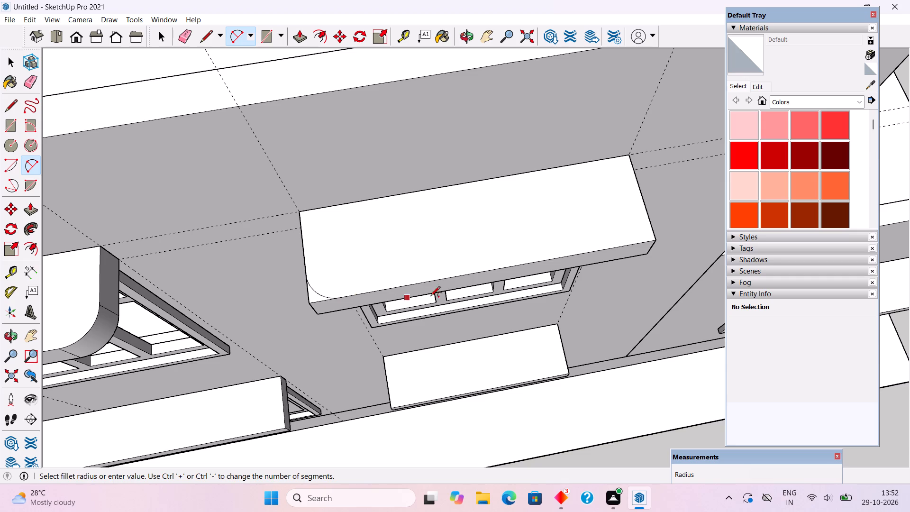
pyautogui.click(624, 247)
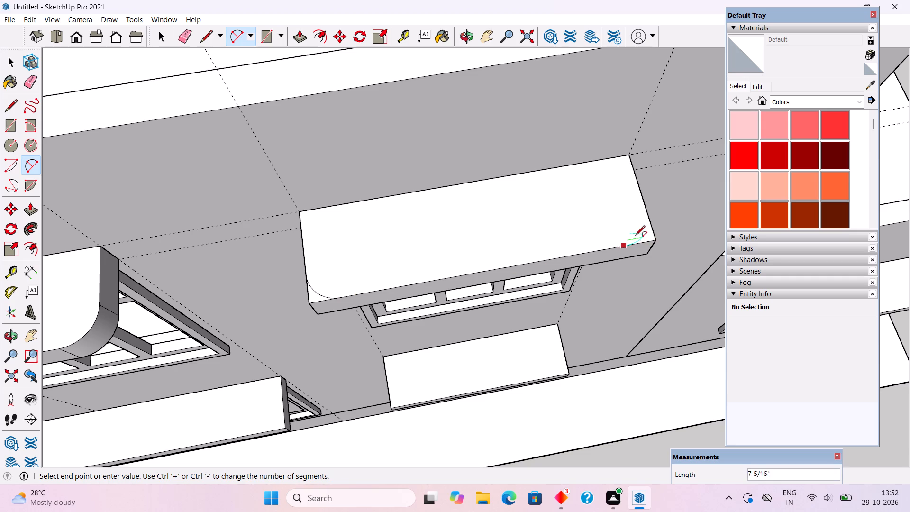
pyautogui.doubleClick(644, 210)
# Push both corner pieces outside the arcs down 9" to round off the second upper sunshade.
pyautogui.press('p')
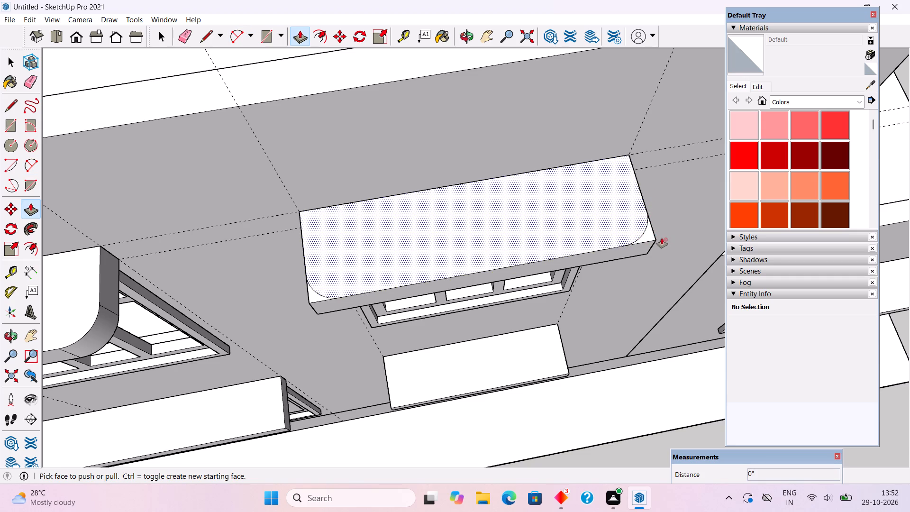
pyautogui.moveTo(649, 234); pyautogui.dragTo(651, 273)
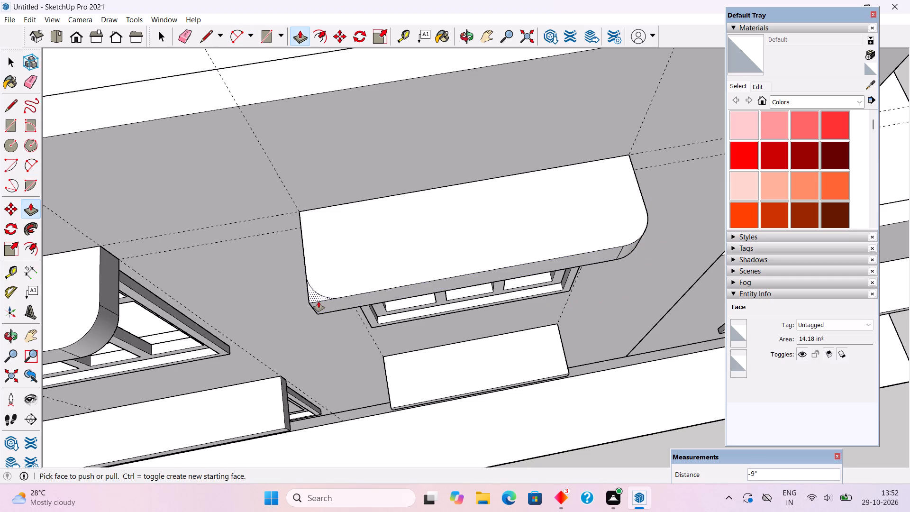
pyautogui.moveTo(318, 301); pyautogui.dragTo(328, 334)
# Make the whole second upper sunshade, including its rounded corners, into a group.
pyautogui.scroll(-5, 338, 343)
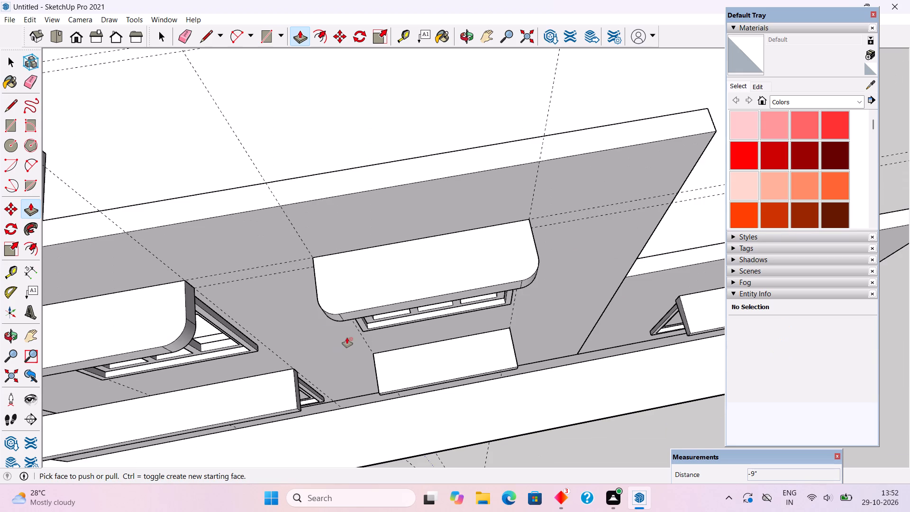
pyautogui.press('space')
pyautogui.tripleClick(403, 294)
pyautogui.rightClick(403, 294)
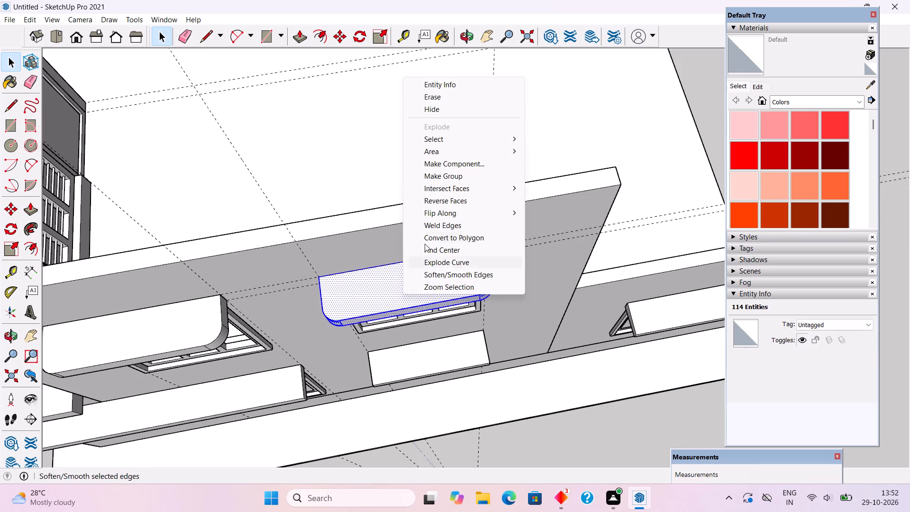
pyautogui.click(445, 178)
# Make the whole rounded upper sunshade nearest the porch into a group and clear the selection.
pyautogui.scroll(-4, 469, 217)
pyautogui.moveTo(519, 342); pyautogui.dragTo(654, 227, button='middle')
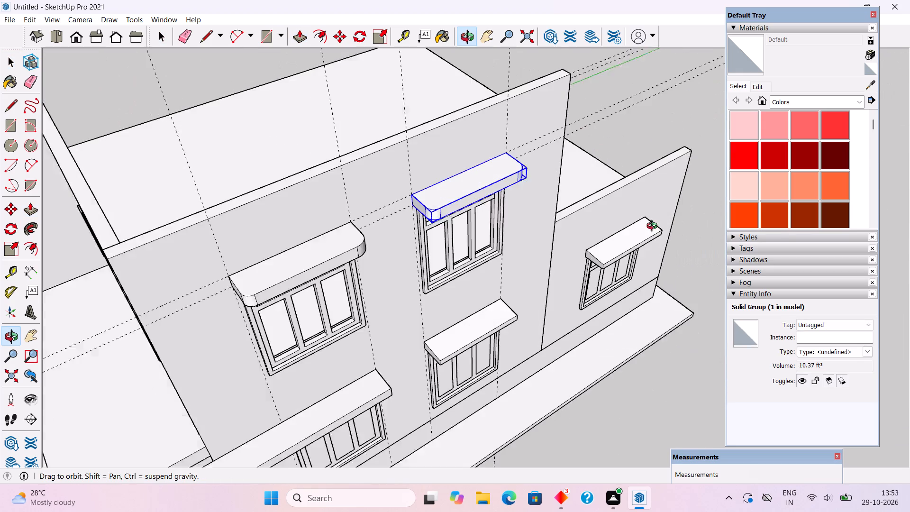
pyautogui.moveTo(654, 227); pyautogui.dragTo(656, 228, button='middle')
pyautogui.tripleClick(321, 288)
pyautogui.rightClick(321, 288)
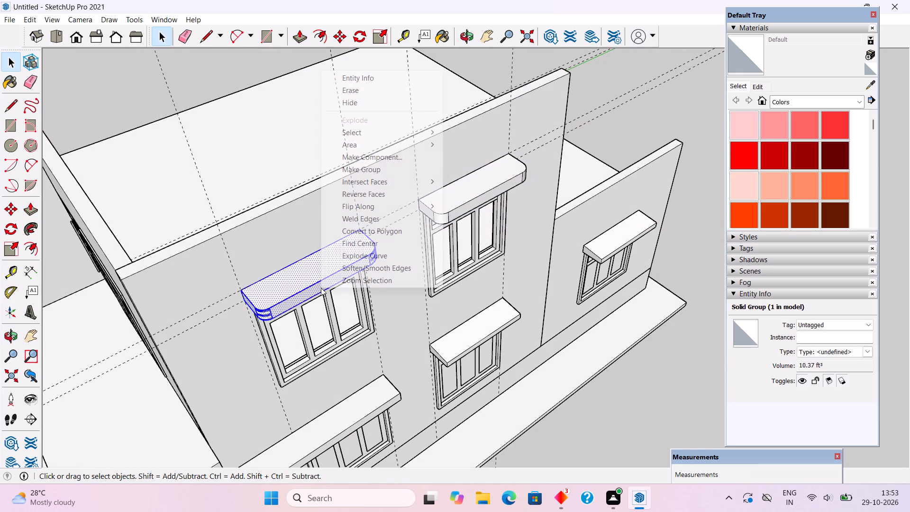
pyautogui.click(364, 170)
pyautogui.scroll(-6, 370, 176)
pyautogui.click(574, 383)
# Examine the upper sunshades and the house from the side, above and the porch front.
pyautogui.moveTo(384, 247); pyautogui.dragTo(239, 127, button='middle')
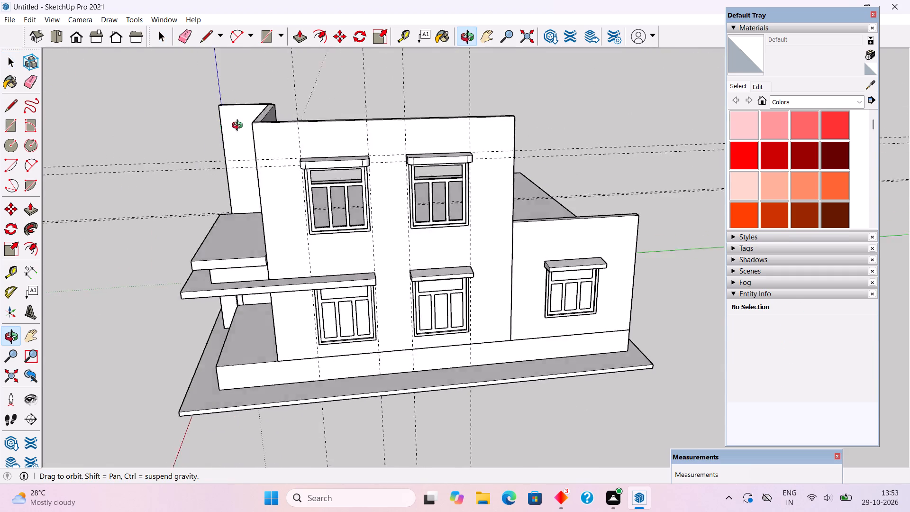
pyautogui.moveTo(239, 127); pyautogui.dragTo(231, 122, button='middle')
pyautogui.scroll(3, 330, 197)
pyautogui.moveTo(338, 197); pyautogui.dragTo(531, 153, button='middle')
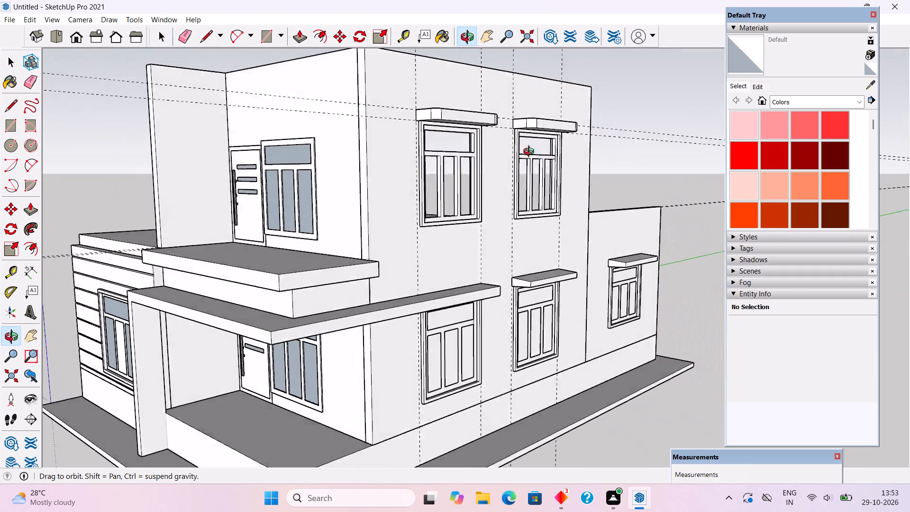
pyautogui.moveTo(531, 153); pyautogui.dragTo(563, 231, button='middle')
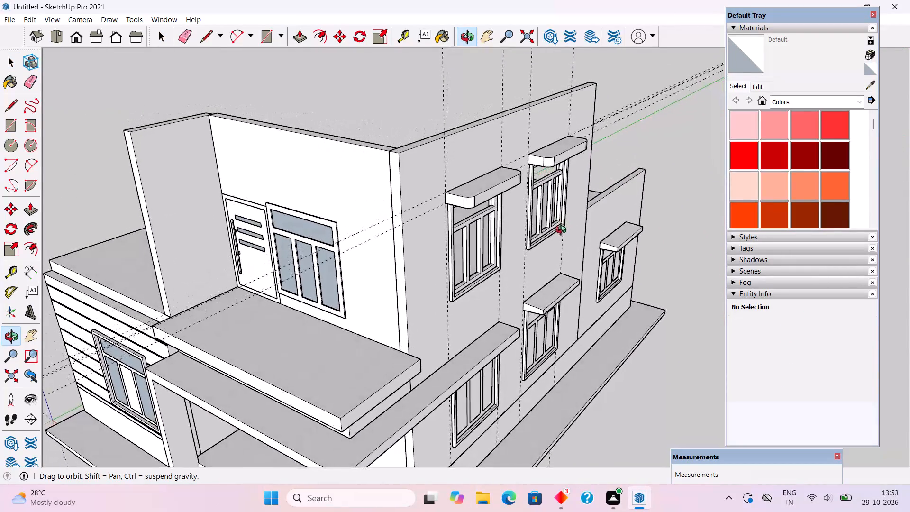
pyautogui.moveTo(563, 231); pyautogui.dragTo(530, 206, button='middle')
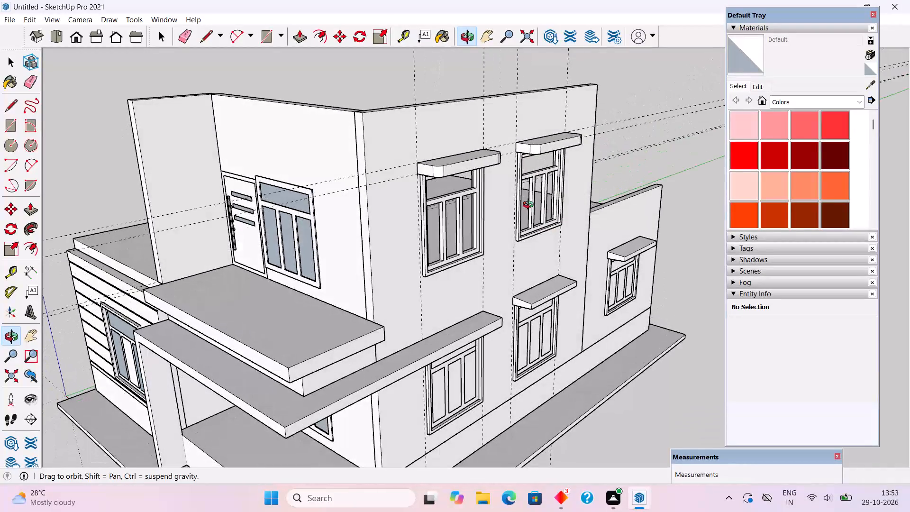
pyautogui.moveTo(530, 206); pyautogui.dragTo(521, 209, button='middle')
pyautogui.scroll(-2, 625, 314)
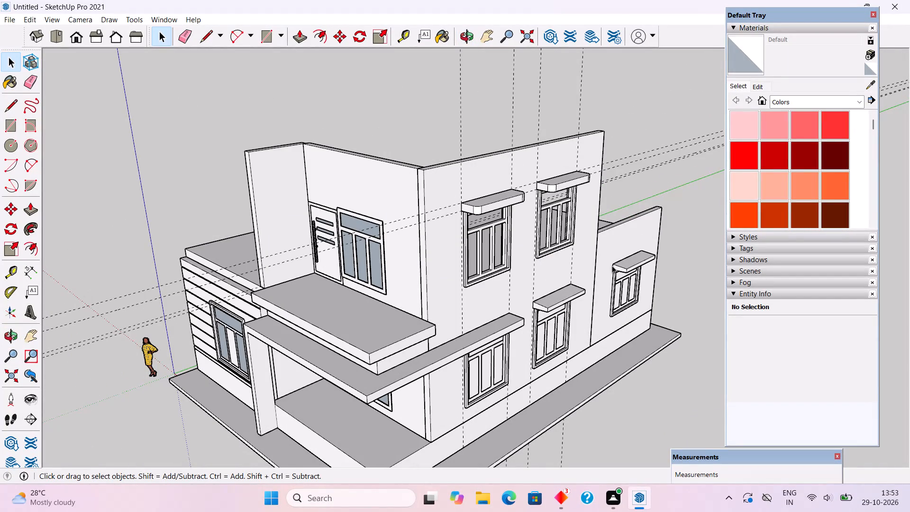
pyautogui.scroll(4, 450, 237)
pyautogui.moveTo(539, 244); pyautogui.dragTo(610, 319, button='middle')
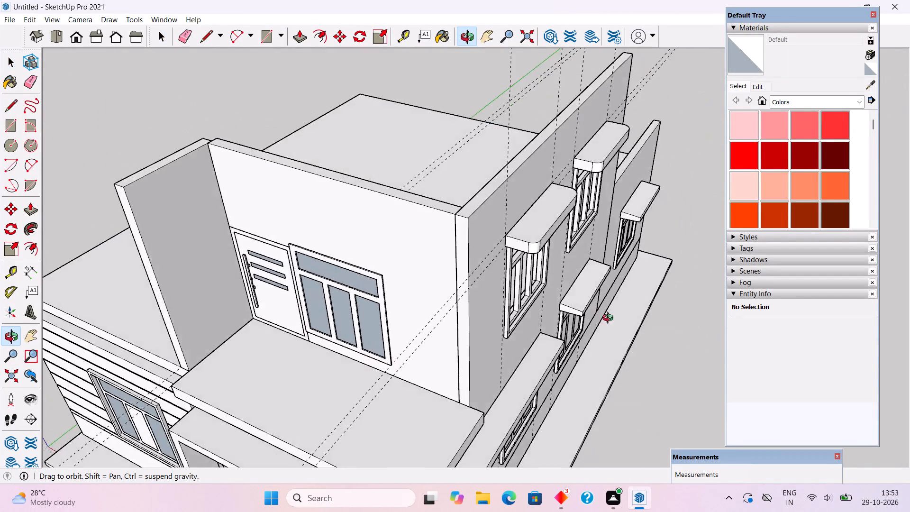
pyautogui.moveTo(610, 319); pyautogui.dragTo(556, 201, button='middle')
pyautogui.scroll(-7, 551, 191)
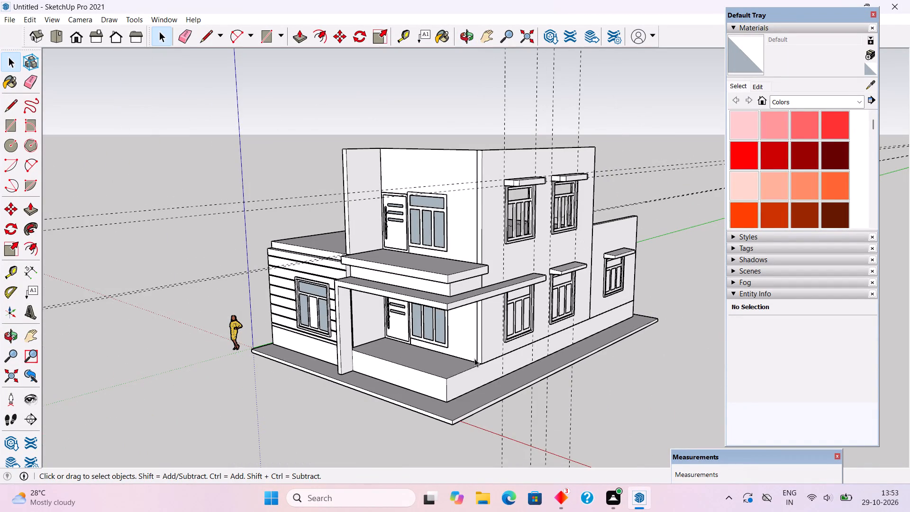
pyautogui.scroll(2, 474, 358)
pyautogui.moveTo(523, 361); pyautogui.dragTo(637, 347, button='middle')
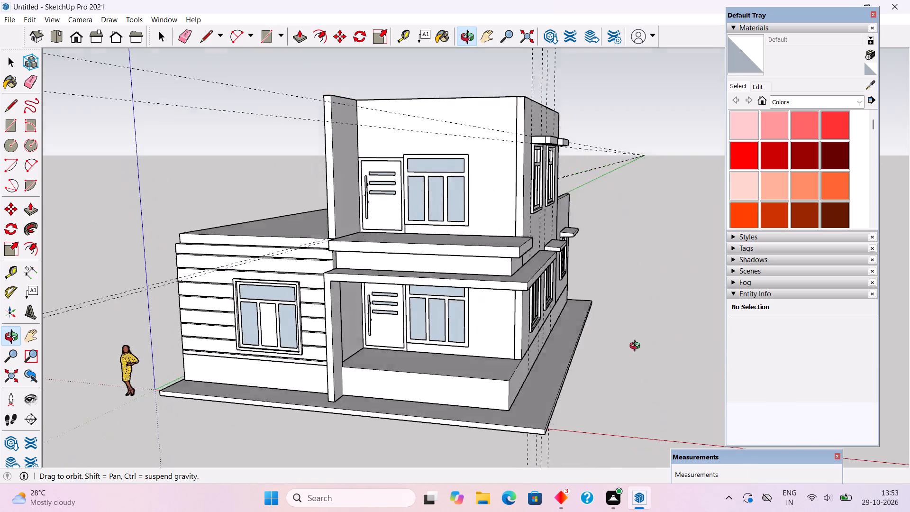
pyautogui.moveTo(637, 347); pyautogui.dragTo(543, 358, button='middle')
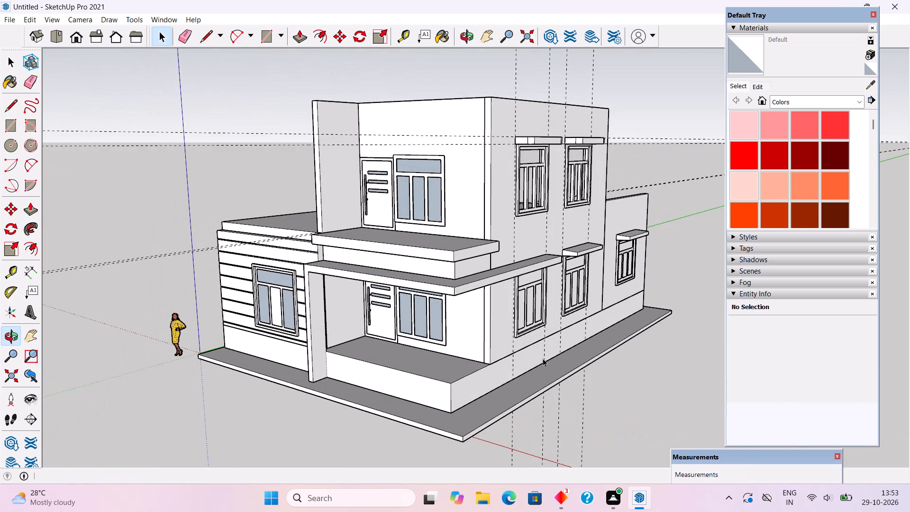
# On the upper side window nearest the porch, draw rectangles filling the top opening, 1' 6" by 5' 4", and the lower opening closest to the porch, 4' 6" by 1' 7".
pyautogui.scroll(5, 543, 358)
pyautogui.scroll(1, 563, 304)
pyautogui.scroll(-11, 560, 305)
pyautogui.scroll(3, 582, 221)
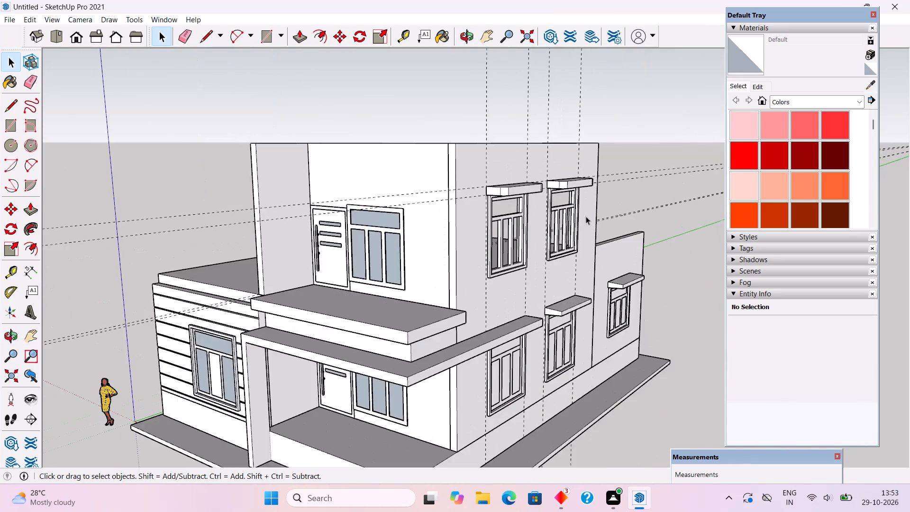
pyautogui.scroll(7, 586, 216)
pyautogui.moveTo(539, 274); pyautogui.dragTo(434, 245, button='middle')
pyautogui.scroll(4, 376, 231)
pyautogui.scroll(2, 389, 273)
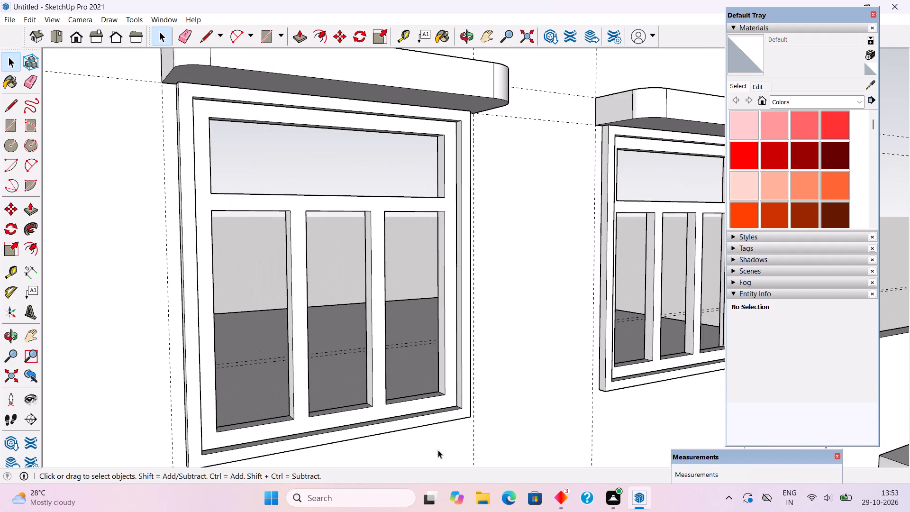
pyautogui.press('r')
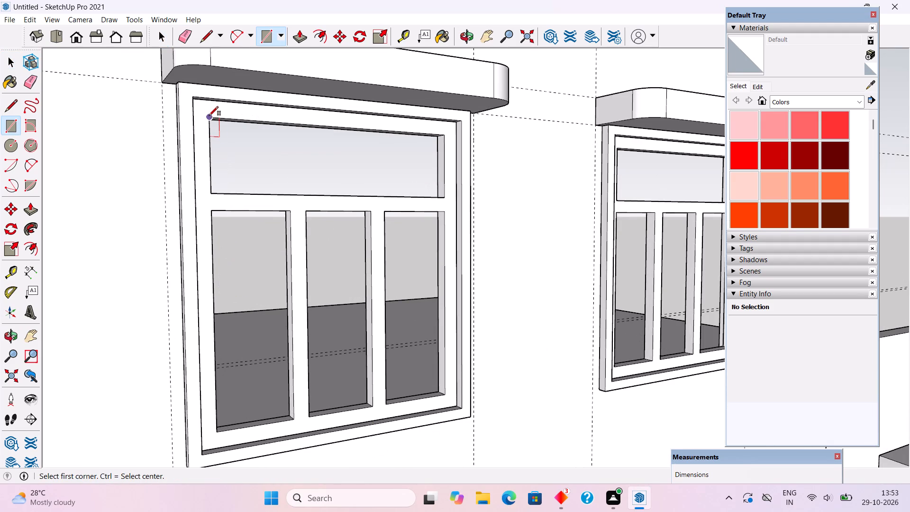
pyautogui.click(210, 118)
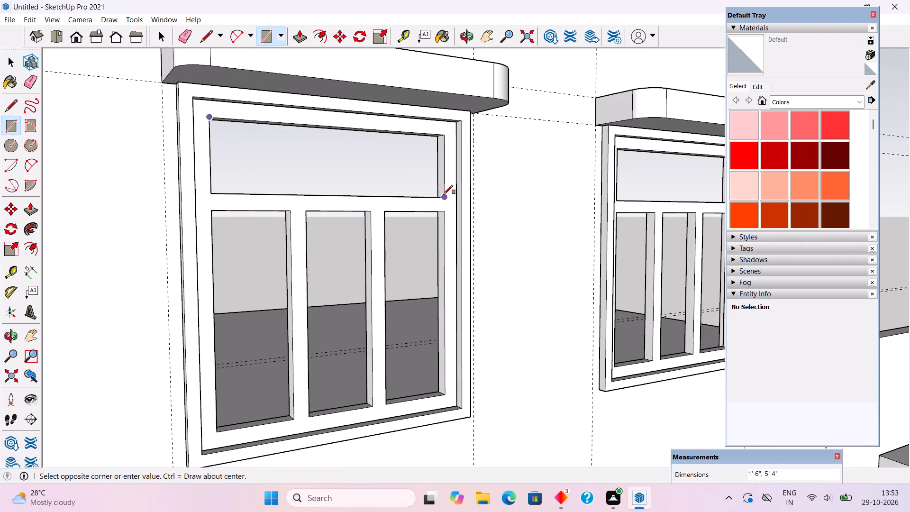
pyautogui.click(445, 195)
pyautogui.click(213, 214)
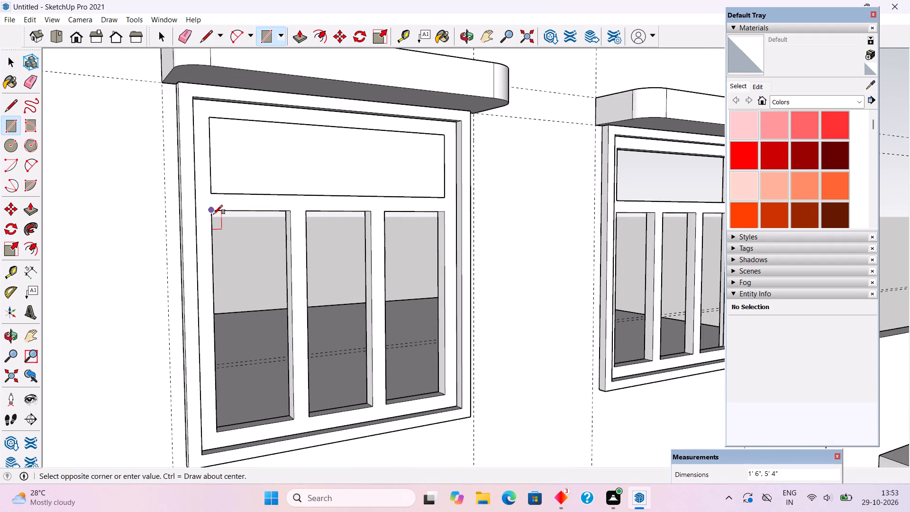
pyautogui.click(296, 421)
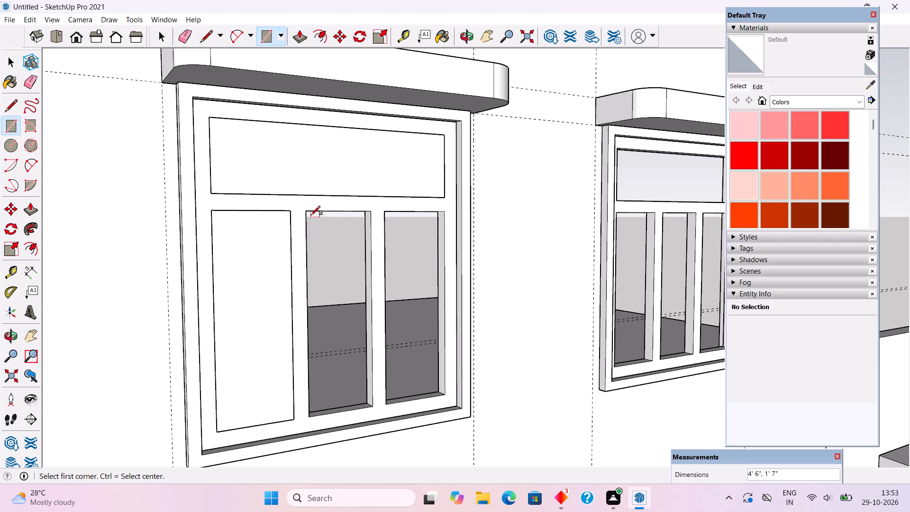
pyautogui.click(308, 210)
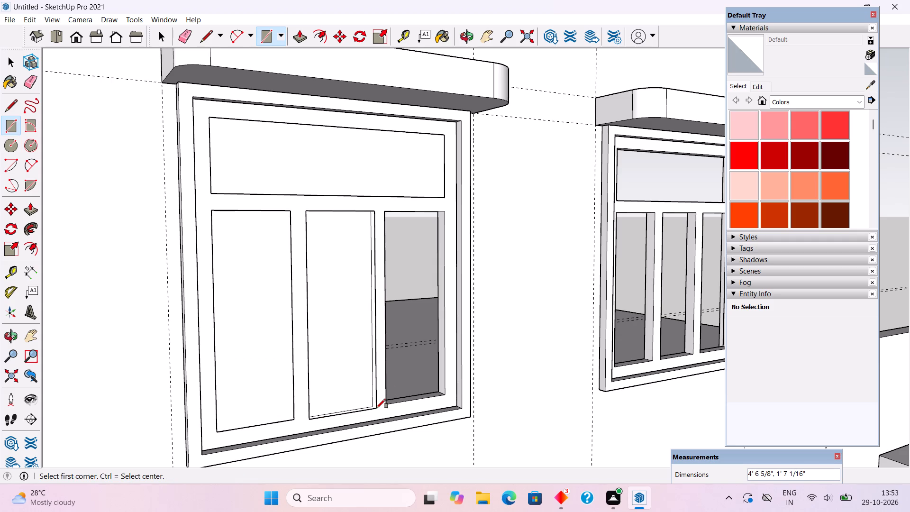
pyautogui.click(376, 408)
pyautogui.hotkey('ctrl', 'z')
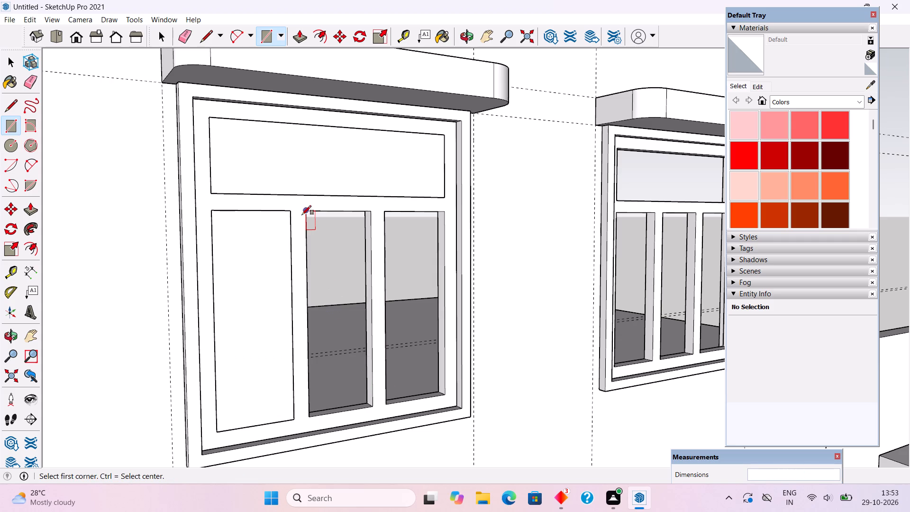
# Draw rectangles filling the same window's middle lower opening, 4' 6" by 1' 6", and its remaining lower opening.
pyautogui.click(304, 209)
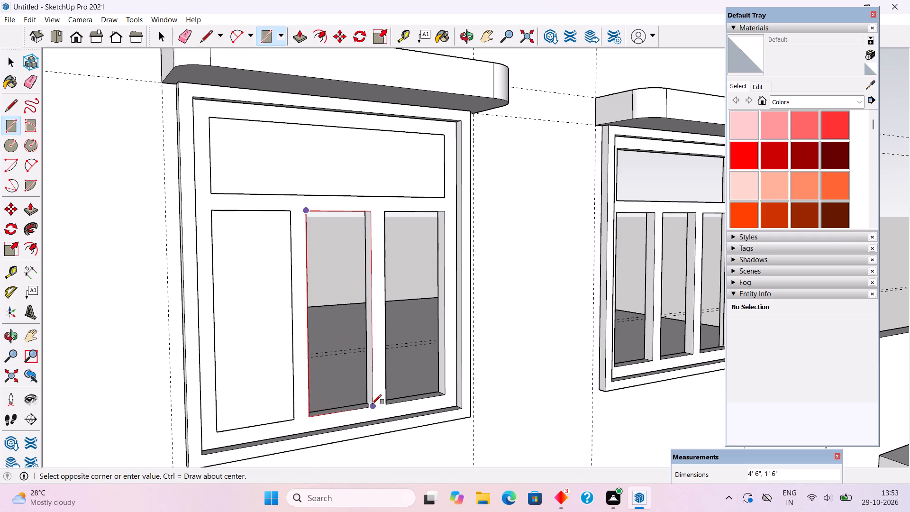
pyautogui.click(372, 404)
pyautogui.click(387, 209)
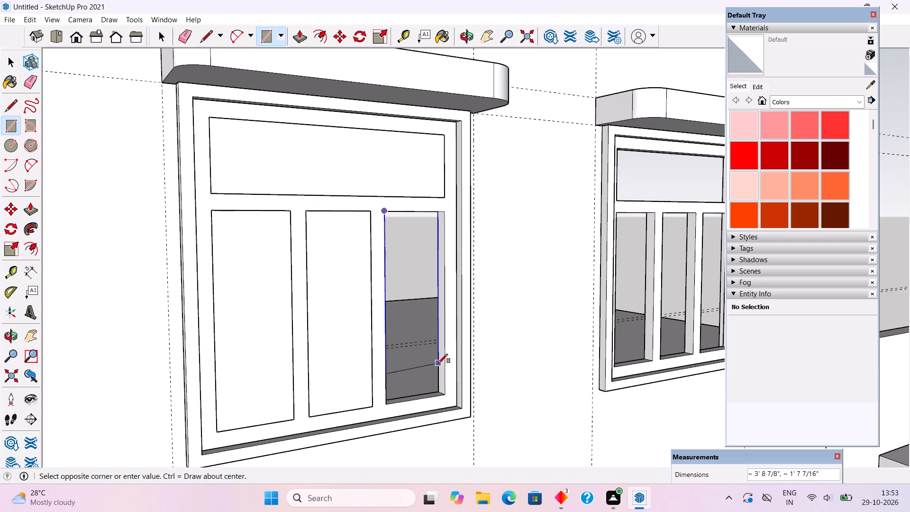
pyautogui.click(446, 398)
pyautogui.press('space')
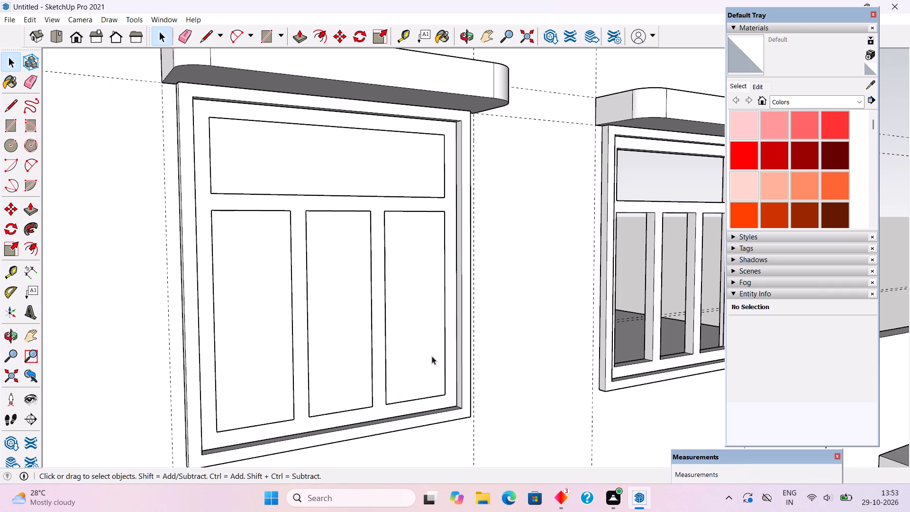
# Make each of the four pane rectangles in the window nearest the porch into its own separate group.
pyautogui.tripleClick(319, 168)
pyautogui.rightClick(319, 168)
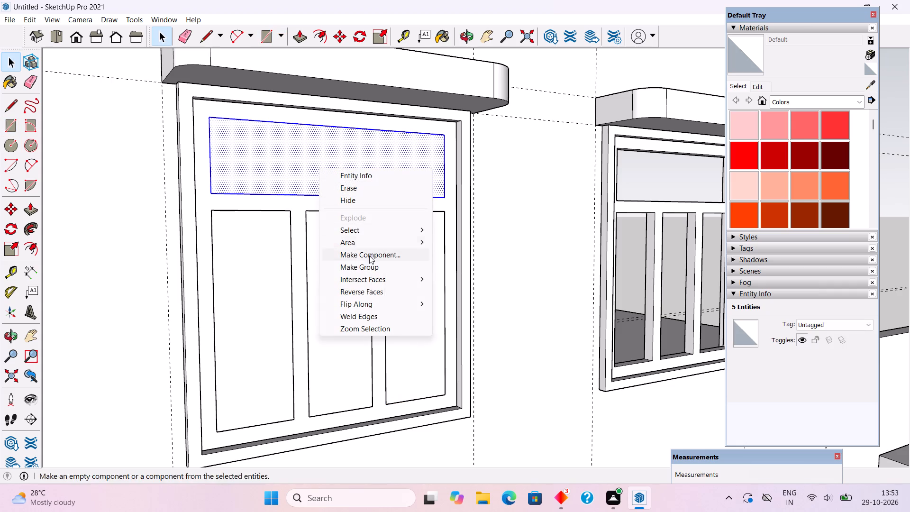
pyautogui.click(373, 265)
pyautogui.tripleClick(275, 259)
pyautogui.rightClick(275, 259)
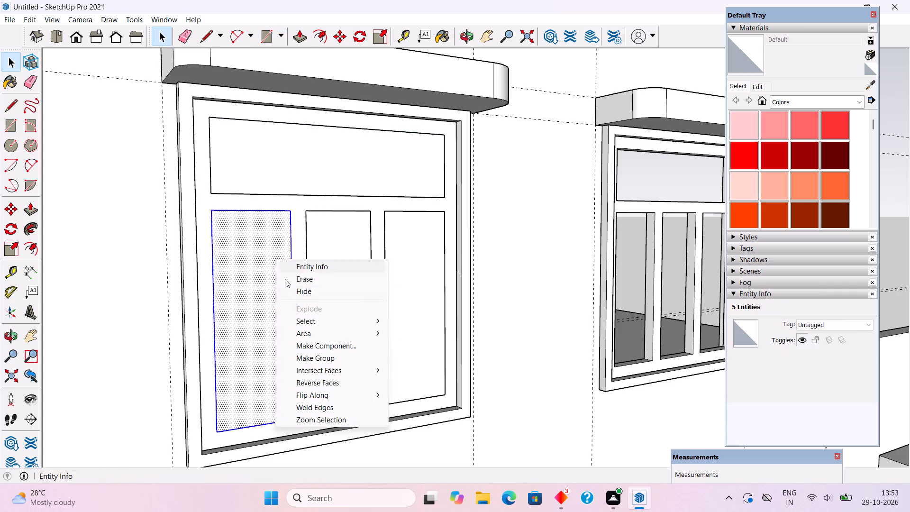
pyautogui.click(330, 358)
pyautogui.tripleClick(338, 297)
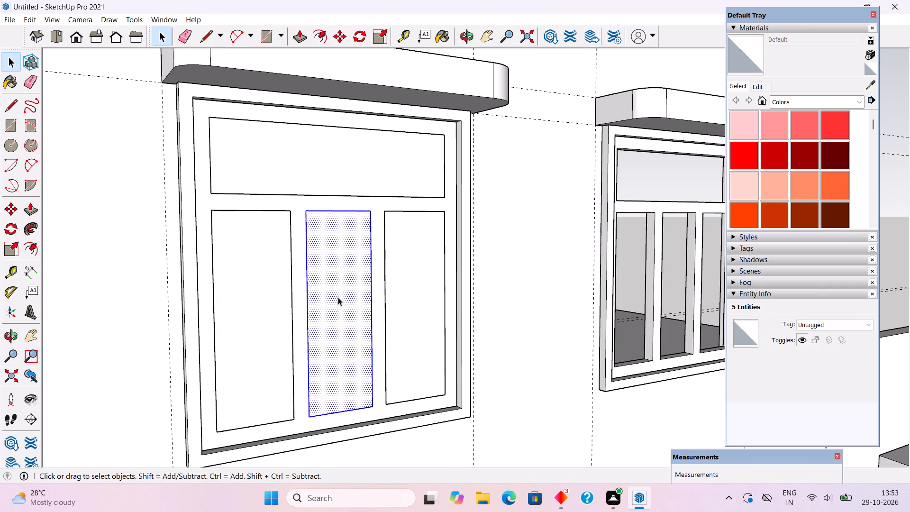
pyautogui.rightClick(338, 297)
pyautogui.click(383, 395)
pyautogui.doubleClick(401, 301)
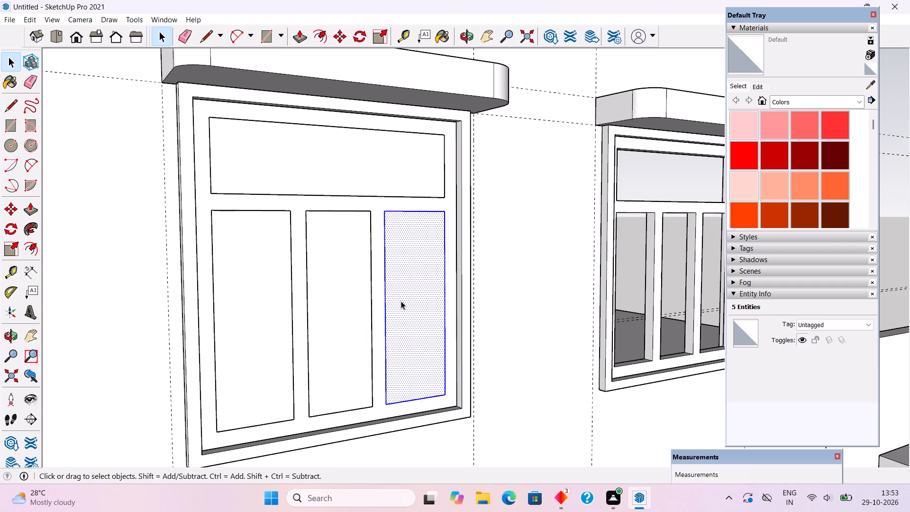
pyautogui.click(401, 301)
pyautogui.doubleClick(401, 301)
pyautogui.rightClick(401, 301)
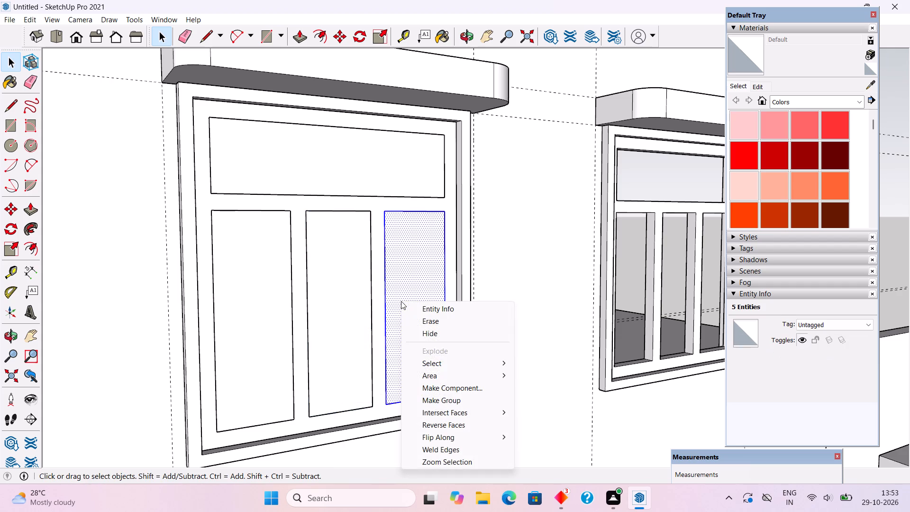
pyautogui.click(442, 396)
# Draw a 1' 6" by 5' 4" rectangle filling the top opening of the second upper side window.
pyautogui.scroll(-6, 368, 352)
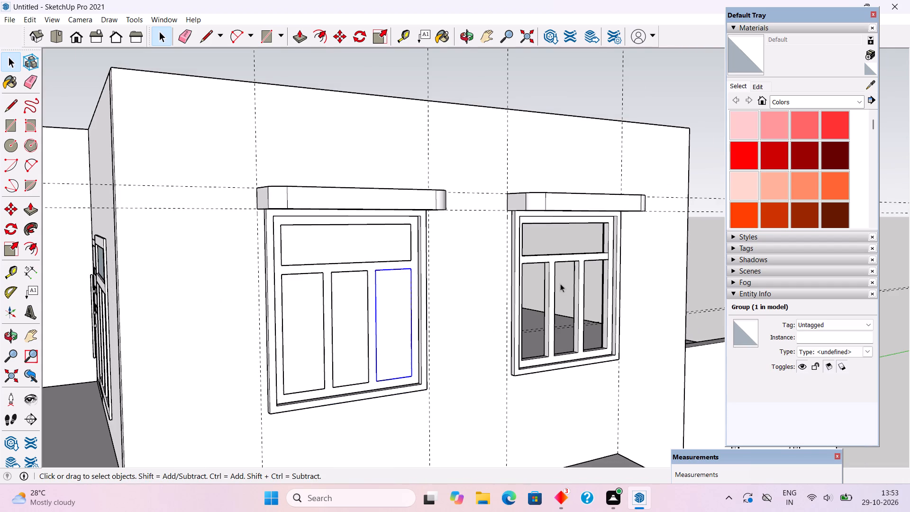
pyautogui.scroll(6, 670, 372)
pyautogui.scroll(-1, 670, 372)
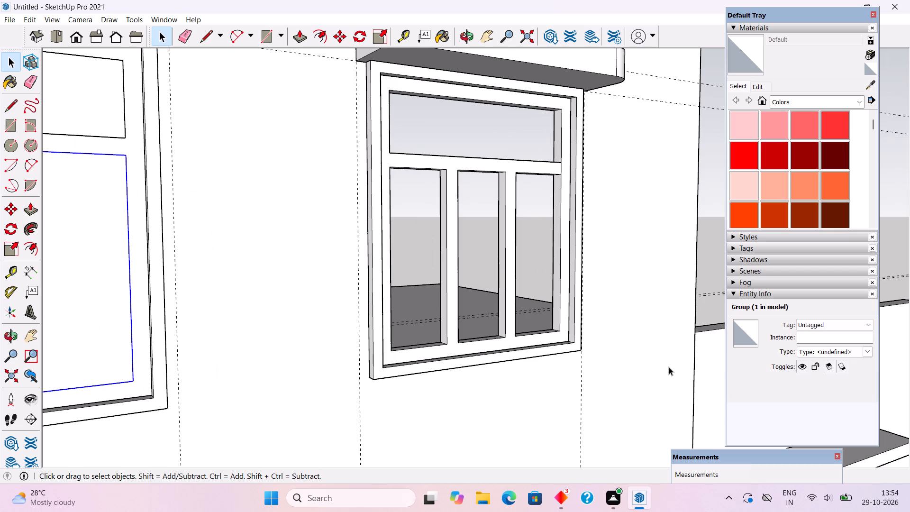
pyautogui.press('r')
pyautogui.click(393, 89)
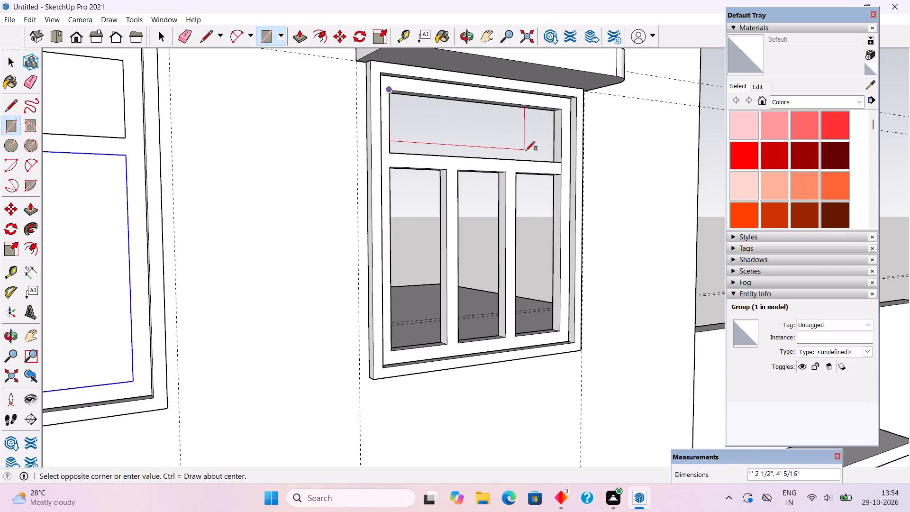
pyautogui.click(560, 163)
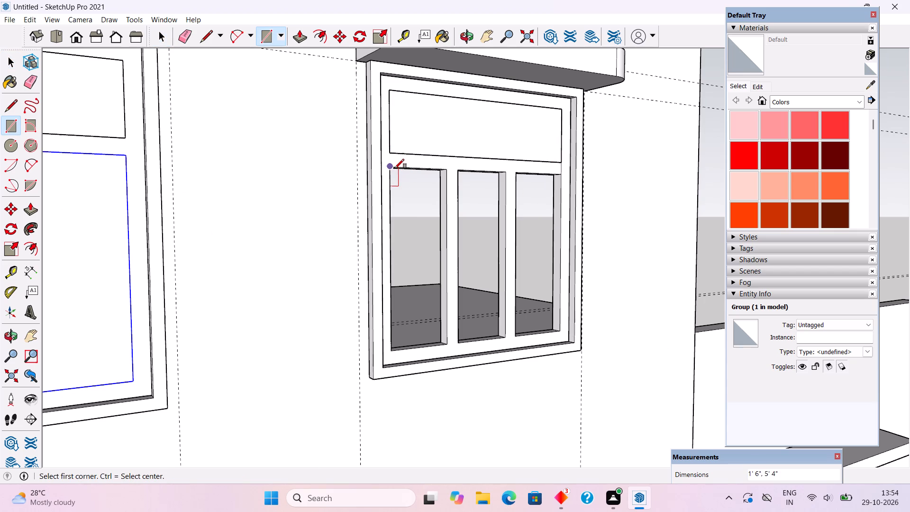
# Draw rectangles filling the second upper side window's lower openings: 4' 6" by 1' 7" for the outer two, 4' 6" by 1' 6" for the middle.
pyautogui.click(395, 168)
pyautogui.click(448, 345)
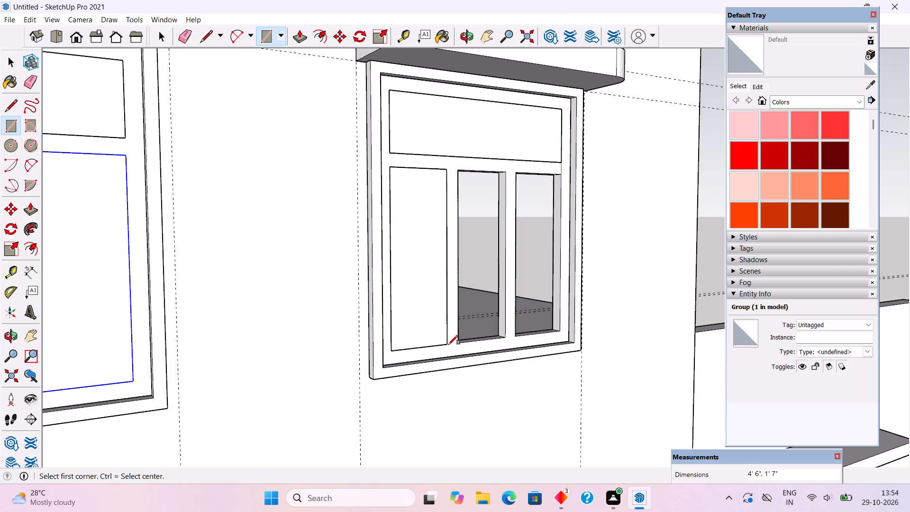
pyautogui.click(461, 171)
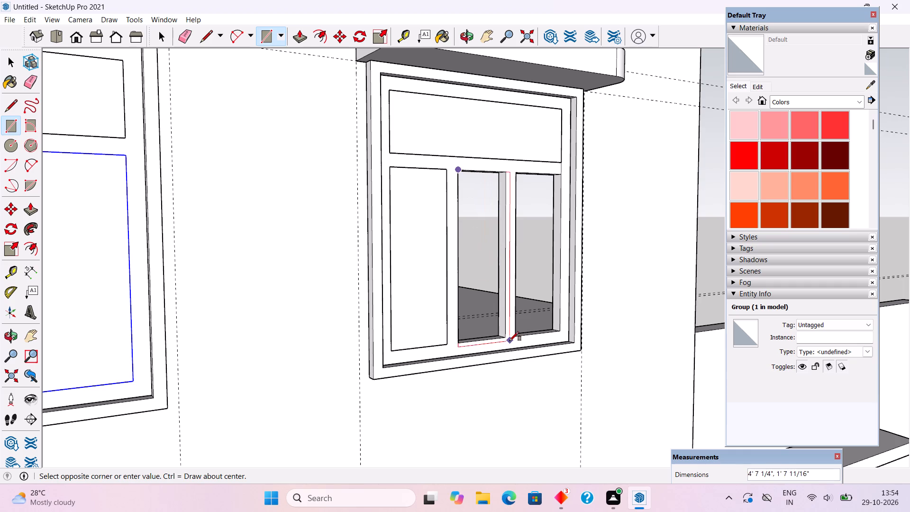
pyautogui.click(506, 336)
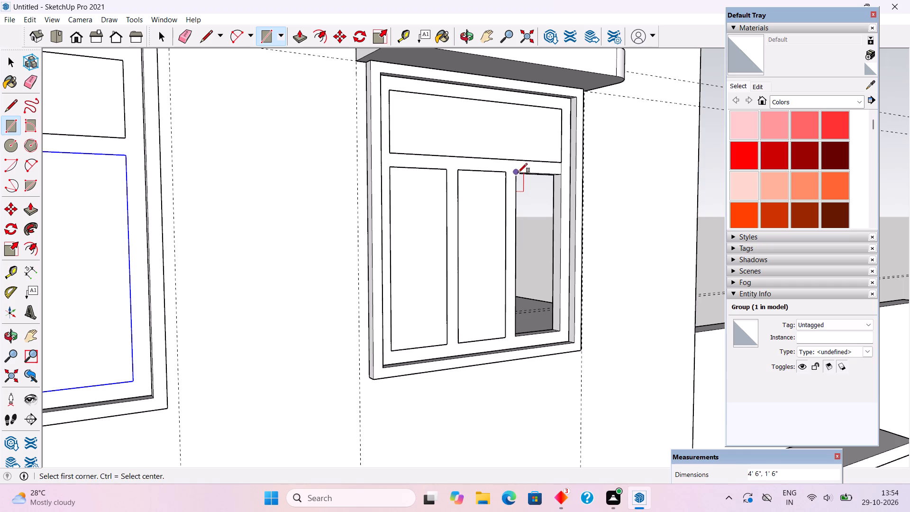
pyautogui.click(518, 173)
pyautogui.click(561, 327)
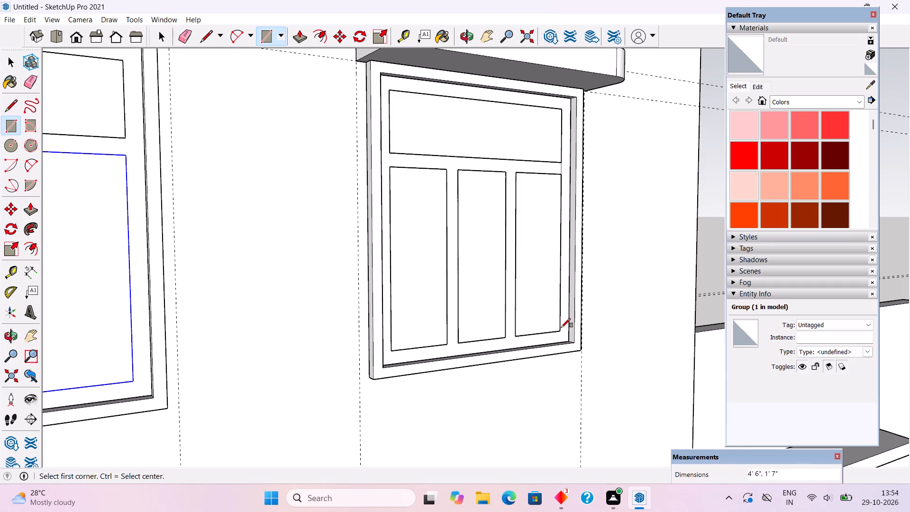
# Make each of the four pane rectangles in the second upper side window into its own separate group.
pyautogui.press('space')
pyautogui.tripleClick(534, 134)
pyautogui.rightClick(534, 134)
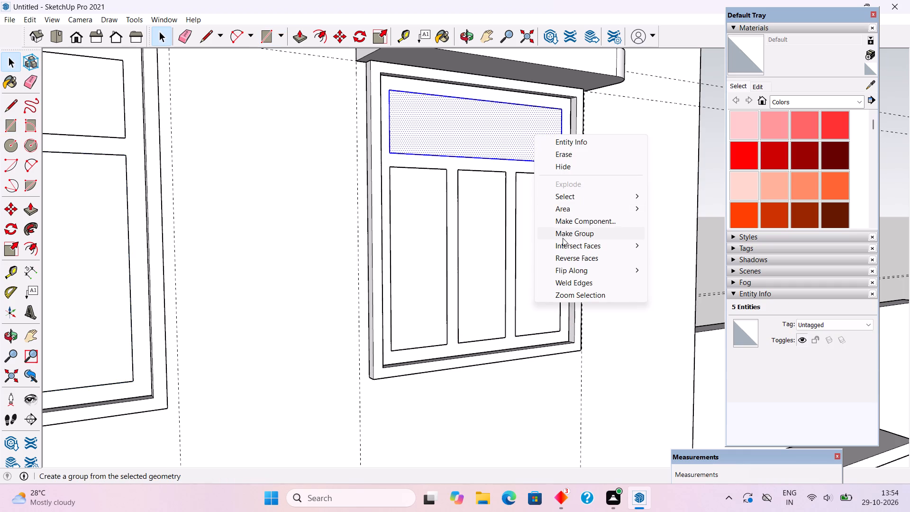
pyautogui.click(563, 233)
pyautogui.tripleClick(434, 256)
pyautogui.rightClick(434, 256)
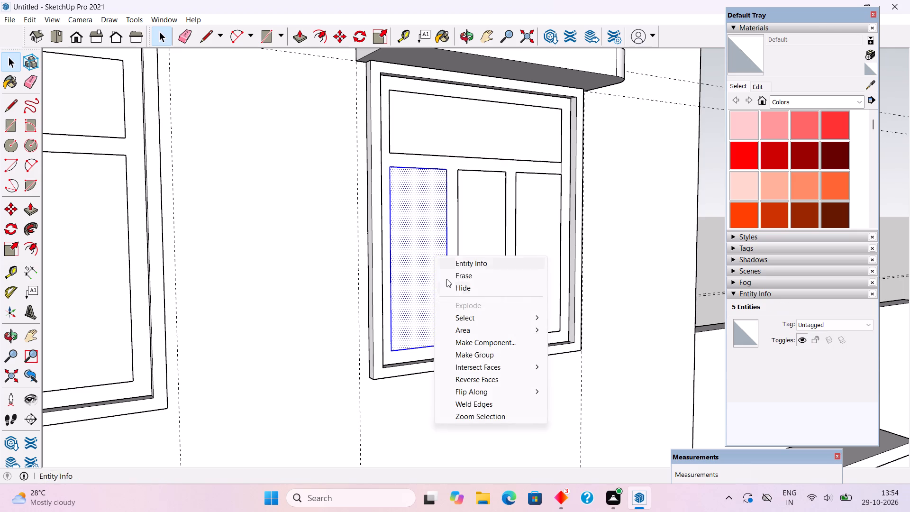
pyautogui.click(488, 348)
pyautogui.tripleClick(485, 241)
pyautogui.rightClick(485, 241)
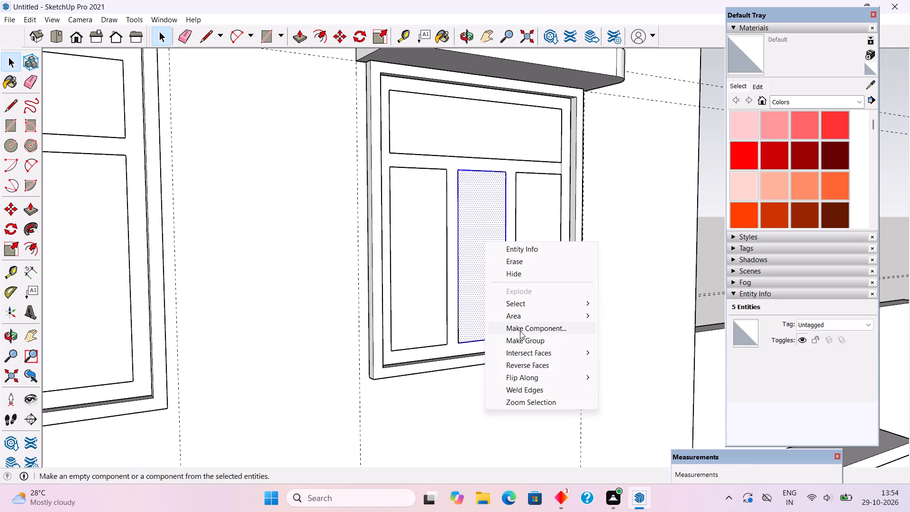
pyautogui.click(528, 346)
pyautogui.tripleClick(539, 253)
pyautogui.rightClick(539, 253)
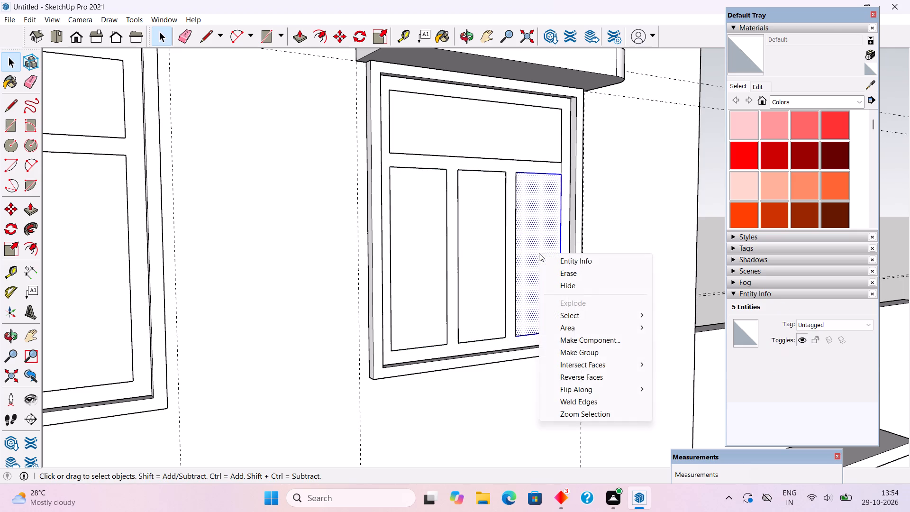
pyautogui.click(596, 351)
# Examine the upper side windows and their rounded sunshades from several angles, comparing them with the house's front and ground floor.
pyautogui.scroll(-11, 588, 340)
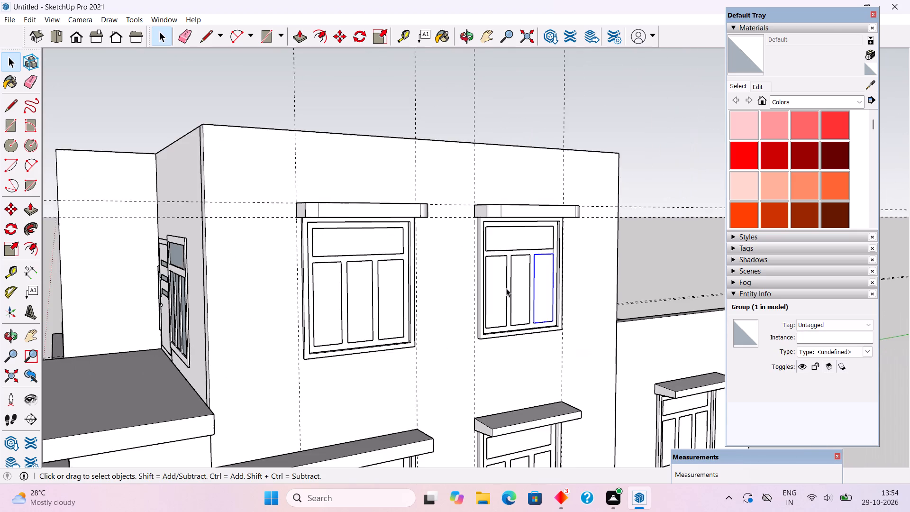
pyautogui.scroll(-4, 506, 288)
pyautogui.click(401, 151)
pyautogui.scroll(2, 355, 242)
pyautogui.moveTo(447, 258); pyautogui.dragTo(542, 249, button='middle')
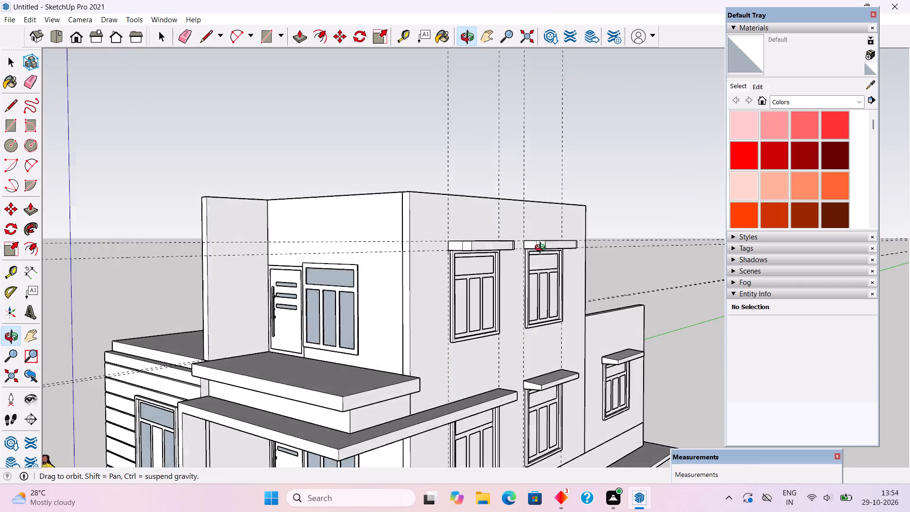
pyautogui.moveTo(542, 249); pyautogui.dragTo(646, 241, button='middle')
pyautogui.scroll(1, 645, 240)
pyautogui.scroll(-6, 409, 202)
pyautogui.moveTo(411, 235); pyautogui.dragTo(461, 232, button='middle')
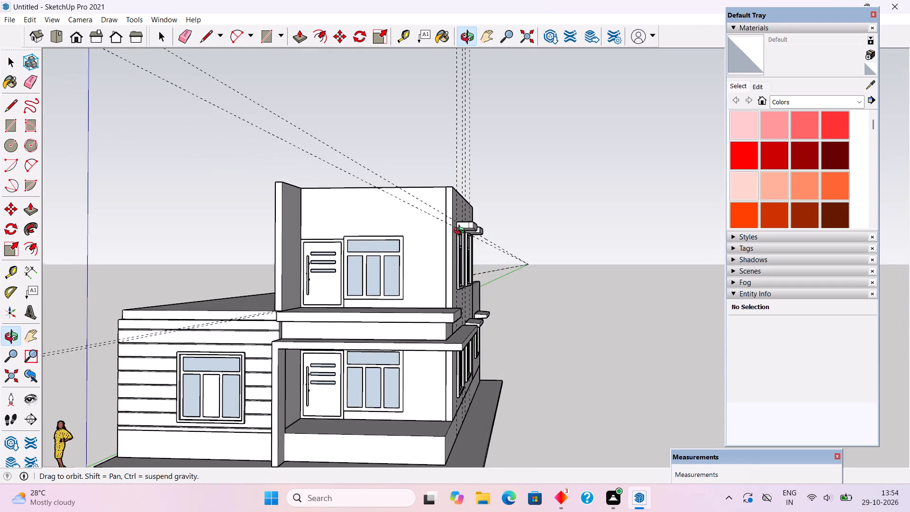
pyautogui.moveTo(461, 232); pyautogui.dragTo(433, 247, button='middle')
pyautogui.scroll(10, 457, 233)
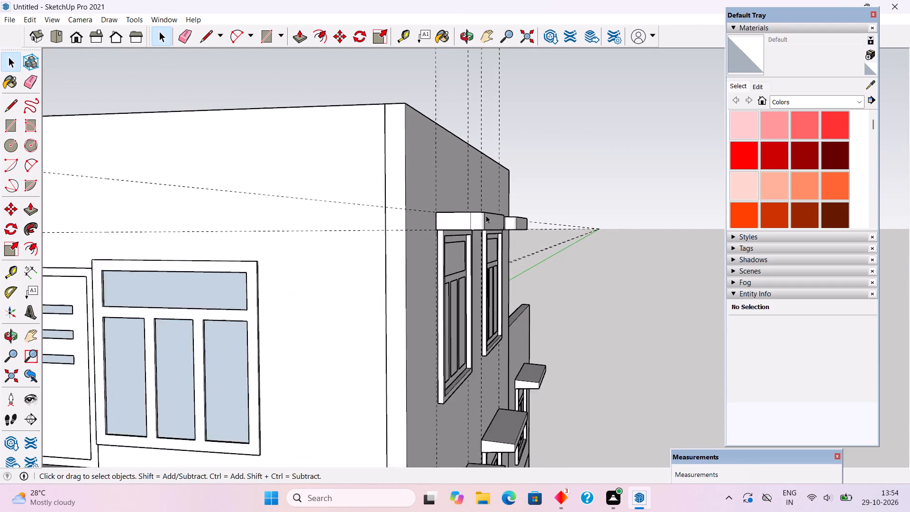
pyautogui.scroll(1, 486, 215)
pyautogui.moveTo(486, 221); pyautogui.dragTo(425, 375, button='middle')
pyautogui.scroll(2, 425, 375)
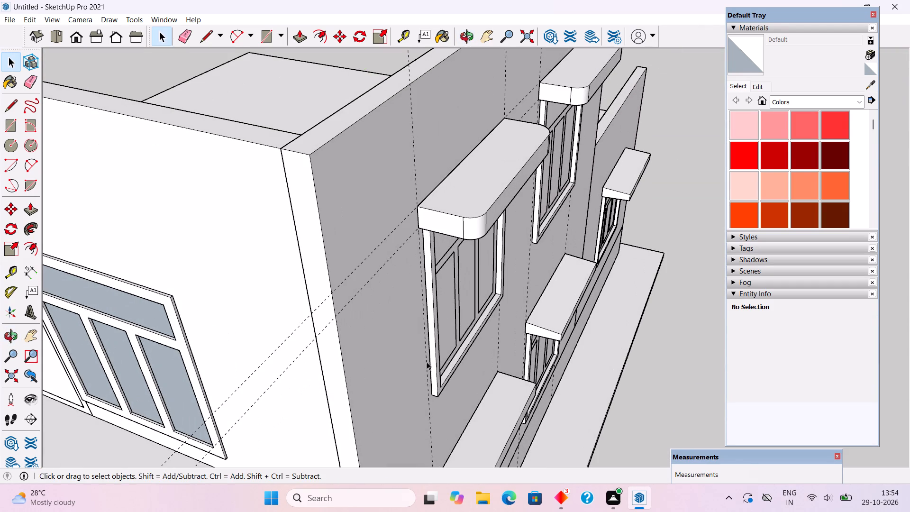
pyautogui.click(476, 215)
pyautogui.moveTo(515, 237); pyautogui.dragTo(447, 237, button='middle')
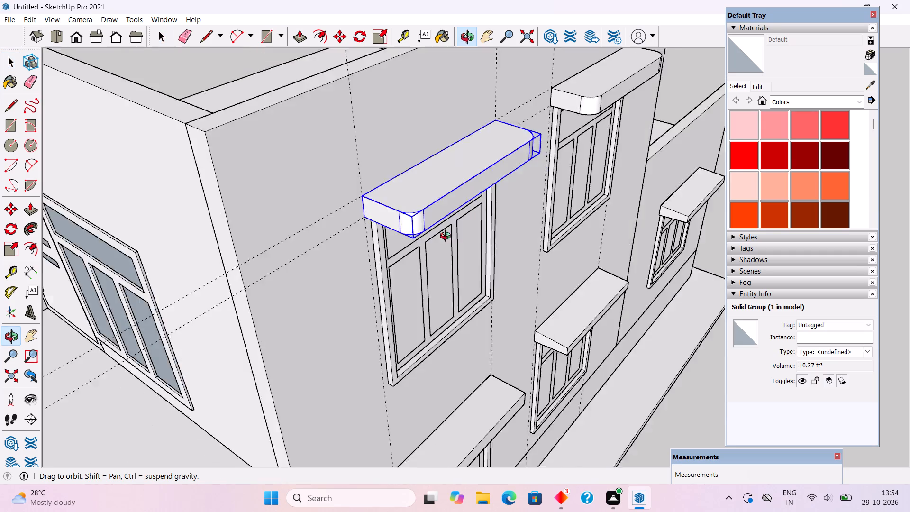
pyautogui.moveTo(447, 237); pyautogui.dragTo(402, 239, button='middle')
pyautogui.scroll(-10, 381, 226)
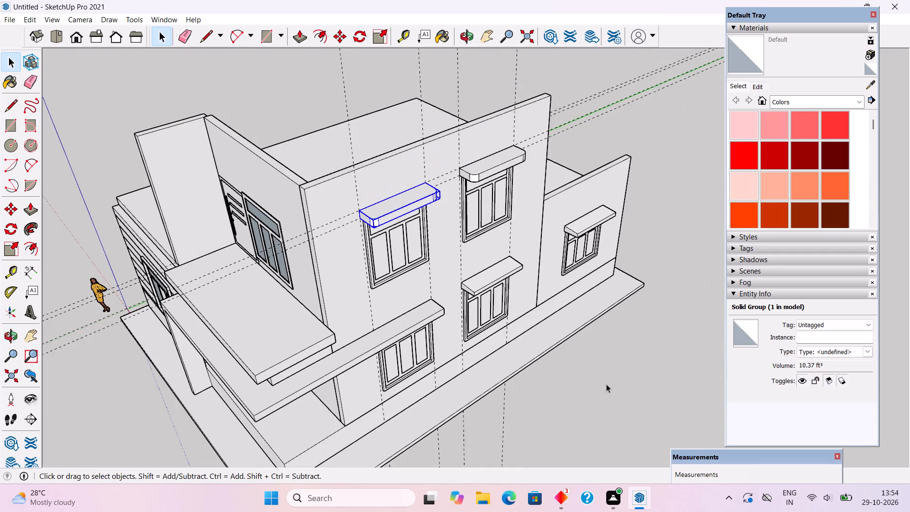
pyautogui.click(607, 385)
pyautogui.moveTo(443, 283); pyautogui.dragTo(473, 182, button='middle')
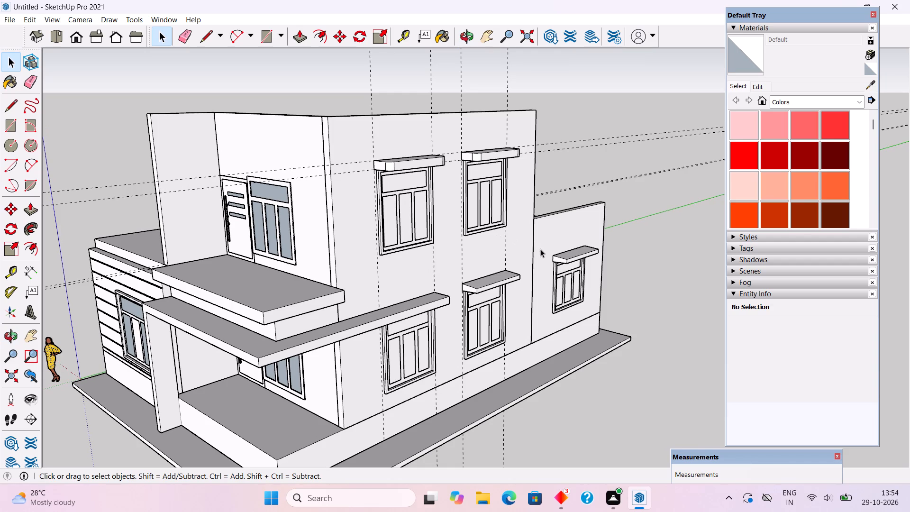
pyautogui.moveTo(540, 249); pyautogui.dragTo(660, 188, button='middle')
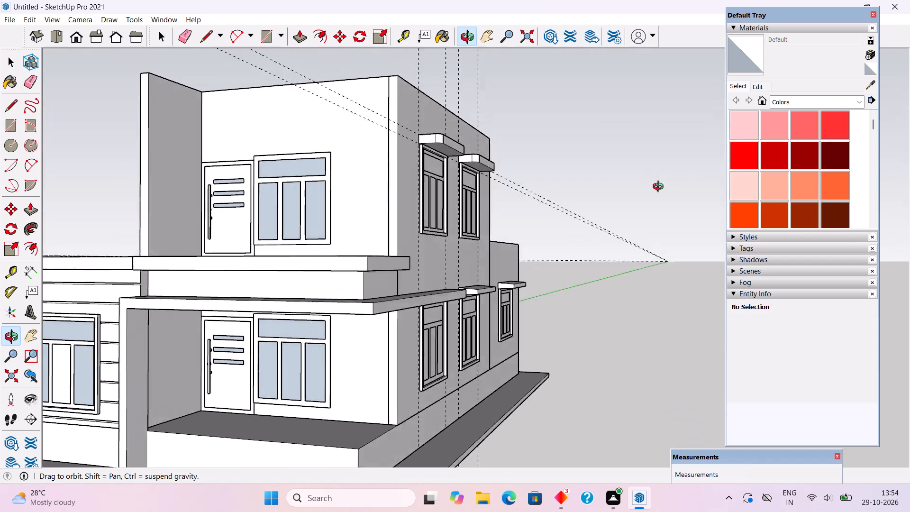
pyautogui.moveTo(660, 188); pyautogui.dragTo(673, 206, button='middle')
pyautogui.scroll(10, 437, 144)
pyautogui.moveTo(456, 155); pyautogui.dragTo(458, 159, button='middle')
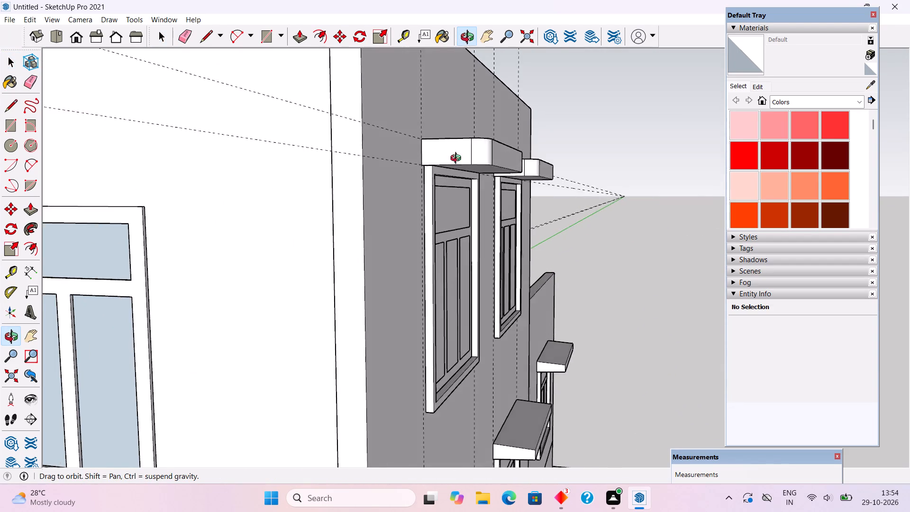
pyautogui.moveTo(458, 159); pyautogui.dragTo(468, 192, button='middle')
pyautogui.scroll(3, 445, 166)
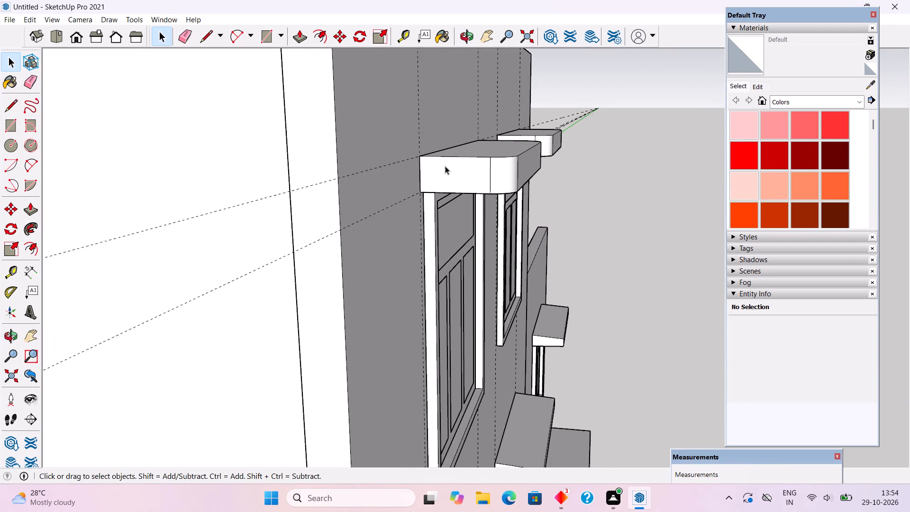
pyautogui.scroll(-15, 445, 166)
pyautogui.moveTo(525, 274); pyautogui.dragTo(522, 248, button='middle')
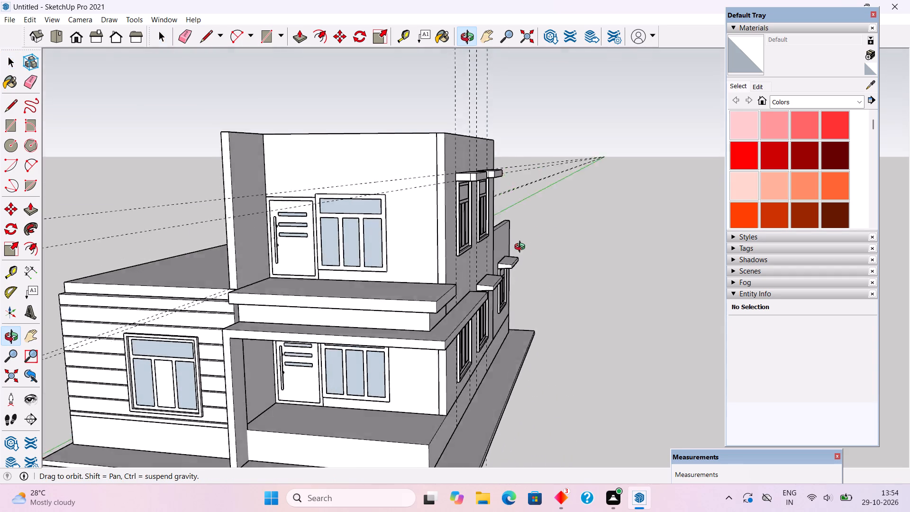
pyautogui.moveTo(522, 248); pyautogui.dragTo(500, 253, button='middle')
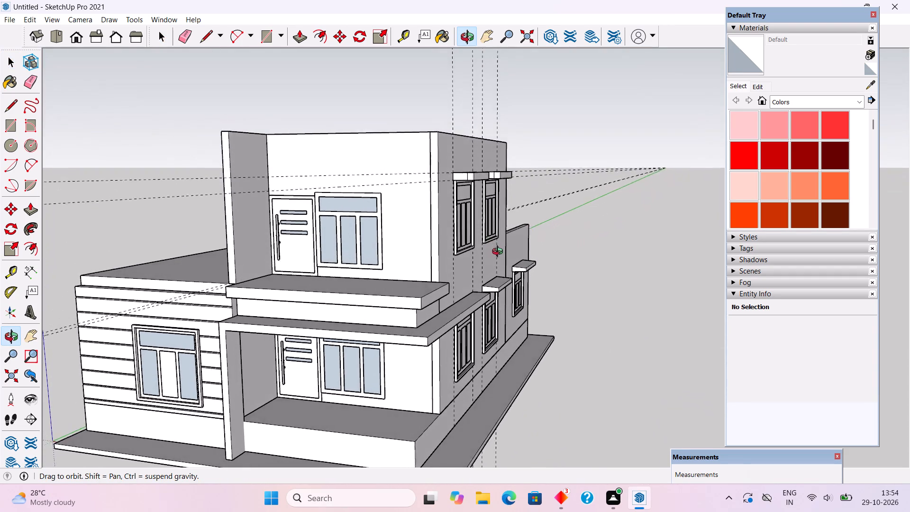
# Place two parallel guides 9" apart on the balcony slab, aligned with the outer and inner edges of the upper side wall's end.
pyautogui.moveTo(500, 253); pyautogui.dragTo(576, 316, button='middle')
pyautogui.scroll(3, 576, 316)
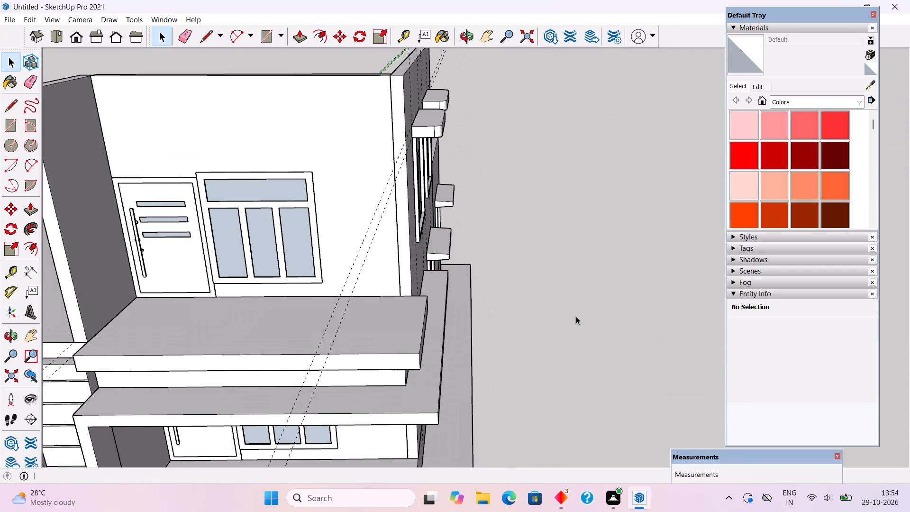
pyautogui.scroll(1, 420, 300)
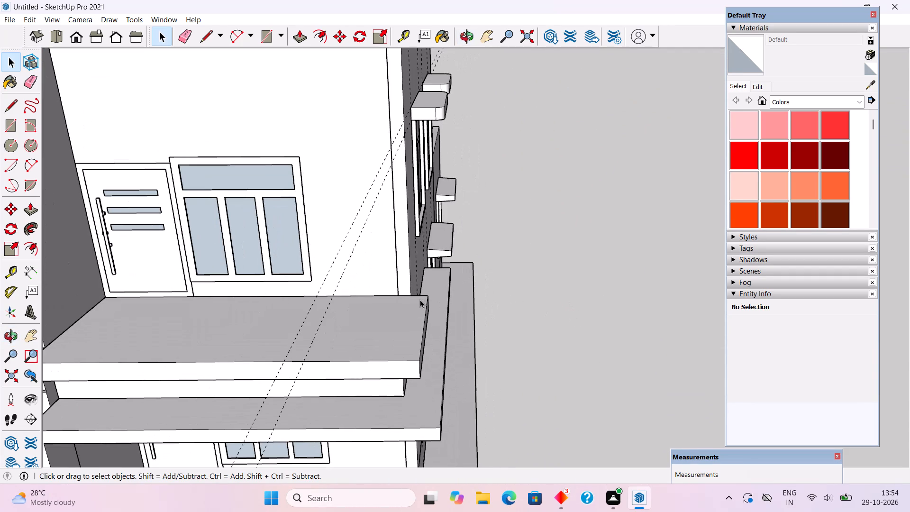
pyautogui.moveTo(416, 301); pyautogui.dragTo(433, 327, button='middle')
pyautogui.scroll(5, 415, 324)
pyautogui.moveTo(379, 308); pyautogui.dragTo(331, 308, button='middle')
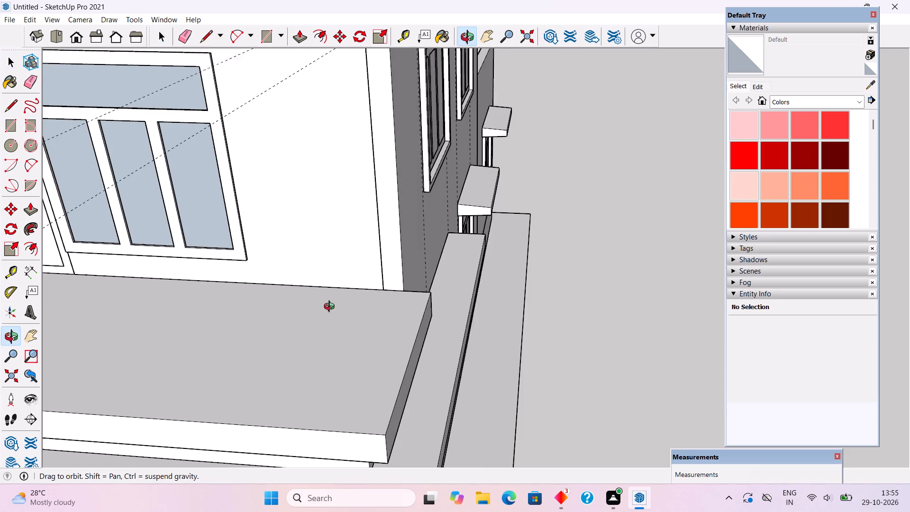
pyautogui.moveTo(331, 308); pyautogui.dragTo(328, 307, button='middle')
pyautogui.press('t')
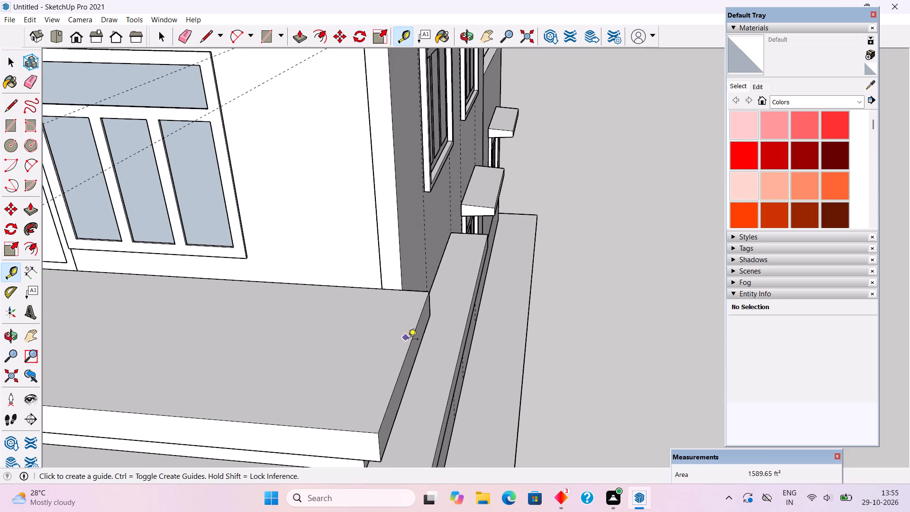
pyautogui.click(409, 341)
pyautogui.click(402, 293)
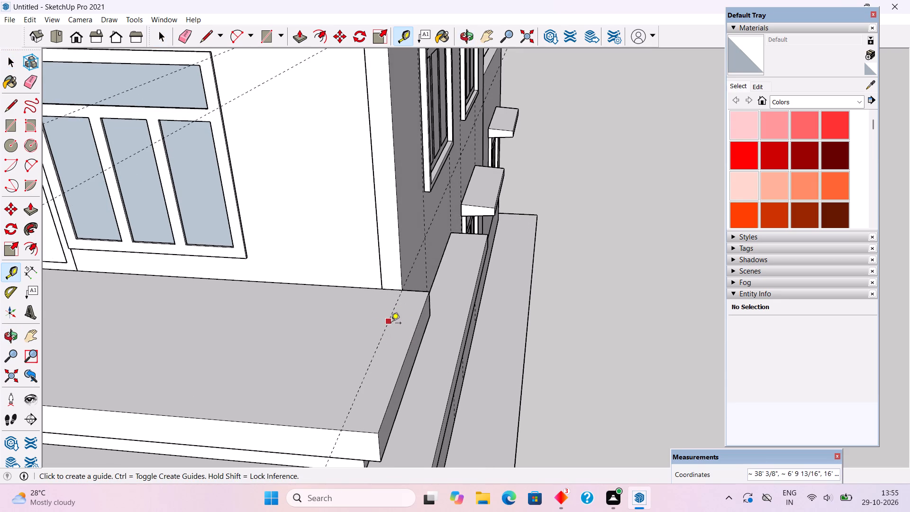
pyautogui.click(391, 324)
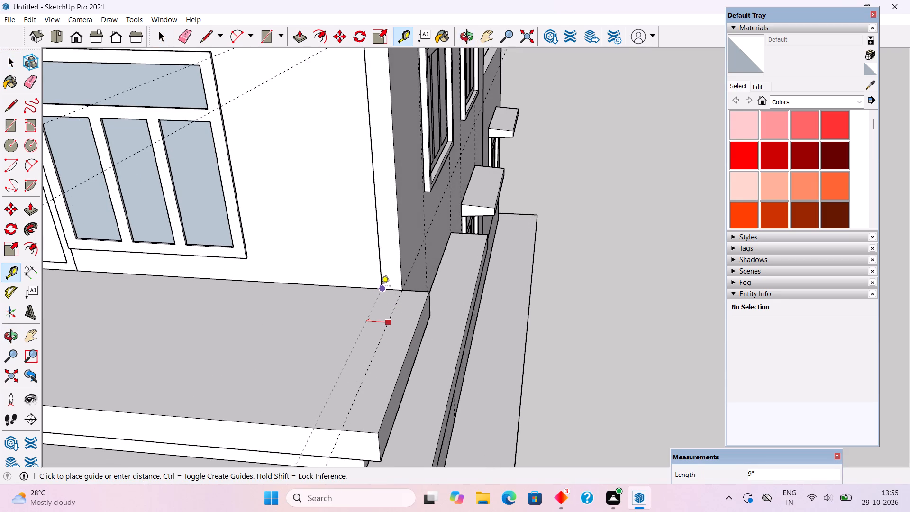
pyautogui.click(381, 287)
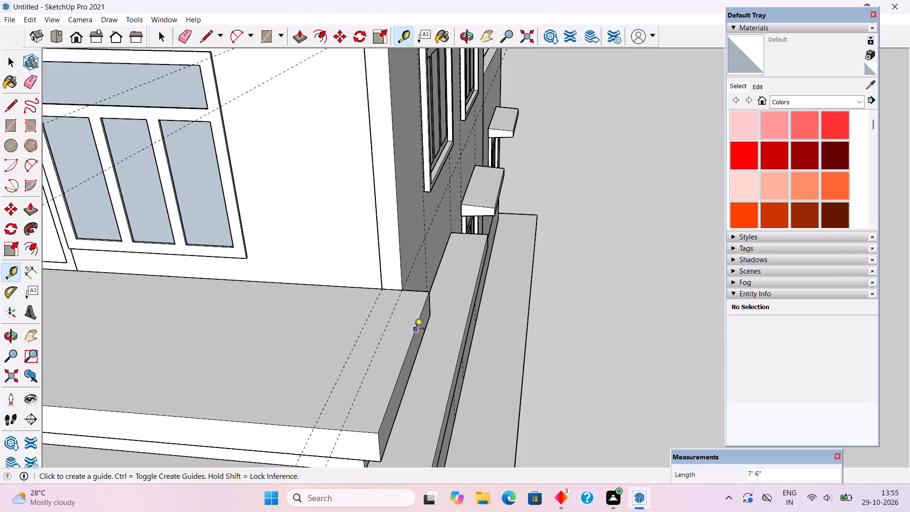
# Draw a 9" by 7' 6" rectangle between the guides on the balcony slab and pull it up 10' 3" as a side wall.
pyautogui.press('r')
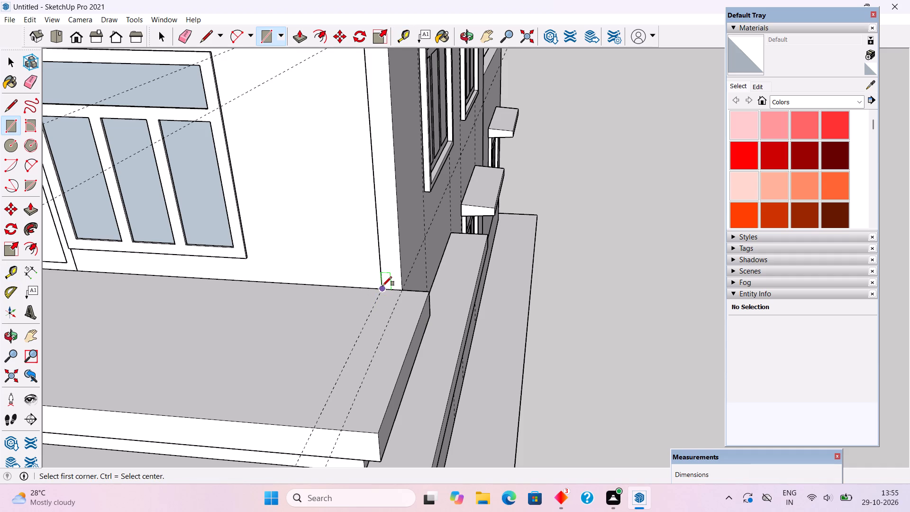
pyautogui.click(382, 286)
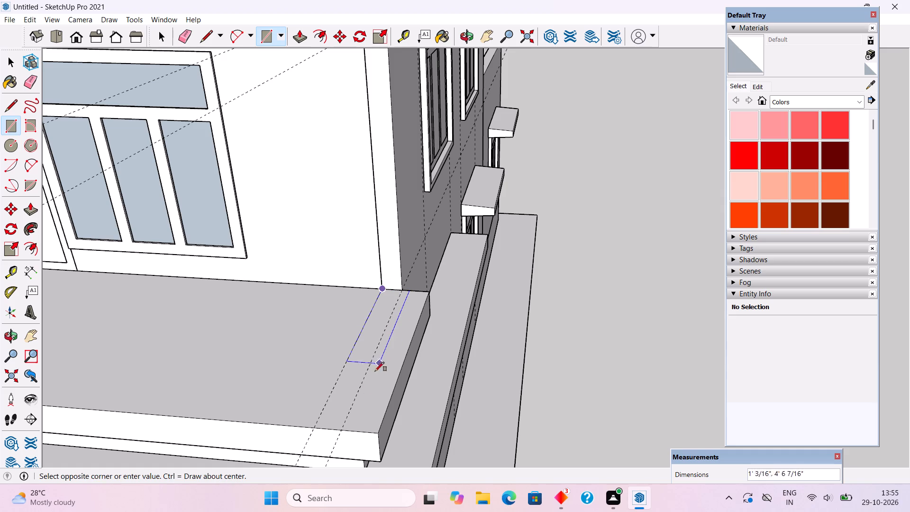
pyautogui.click(343, 430)
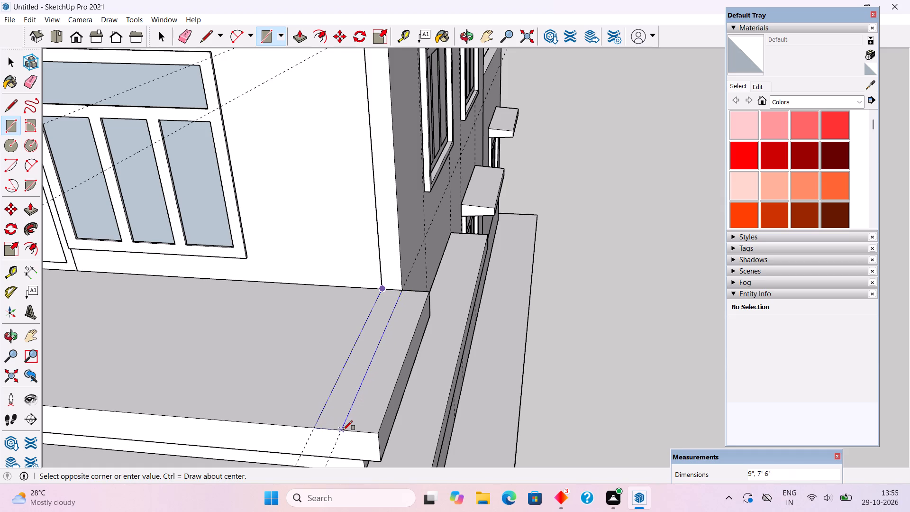
pyautogui.press('p')
pyautogui.click(346, 420)
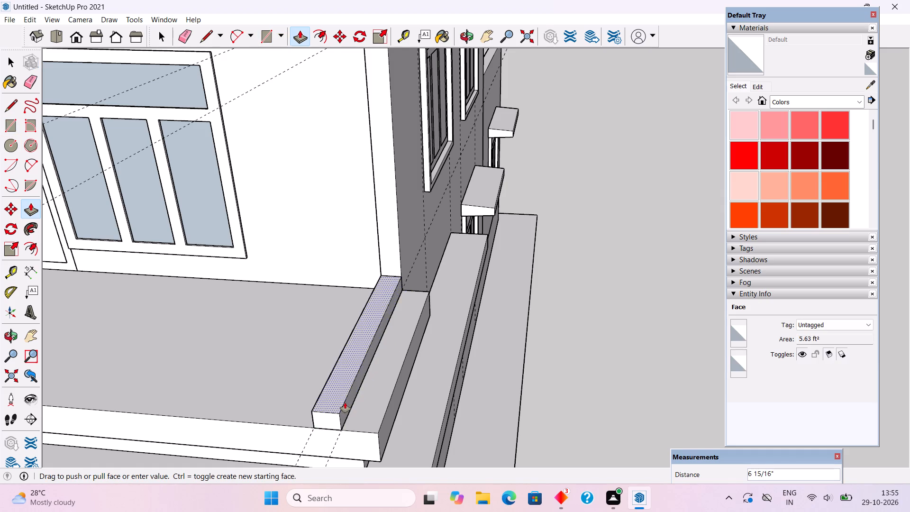
pyautogui.scroll(-11, 345, 402)
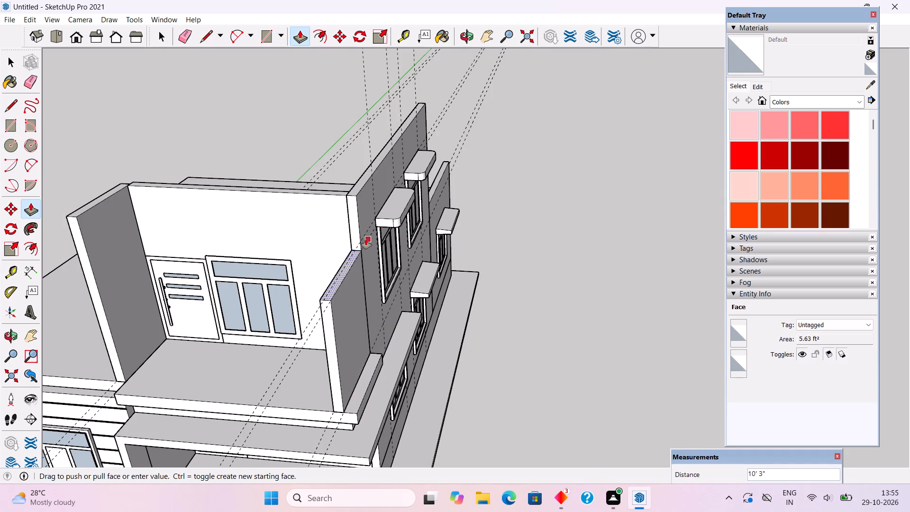
pyautogui.click(366, 239)
# Make the new balcony side wall into its own group.
pyautogui.moveTo(492, 371); pyautogui.dragTo(357, 253, button='middle')
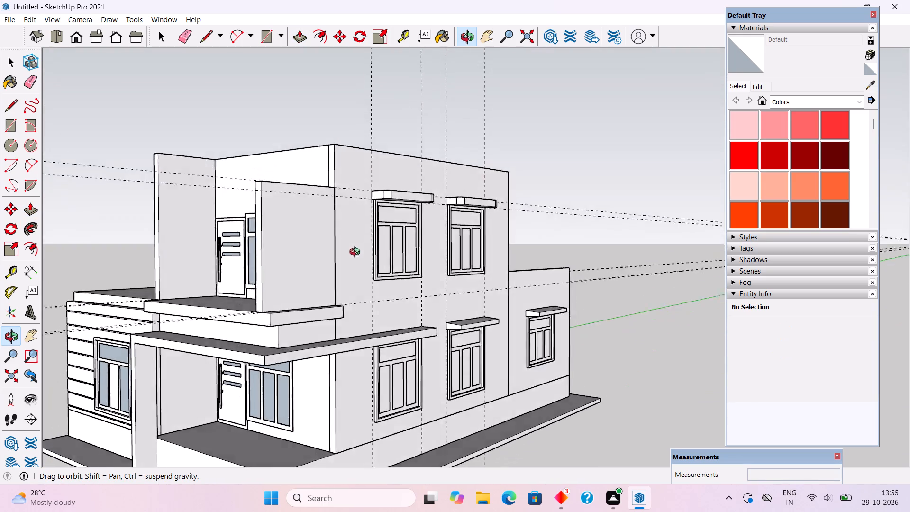
pyautogui.moveTo(357, 253); pyautogui.dragTo(373, 277, button='middle')
pyautogui.press('space')
pyautogui.tripleClick(278, 267)
pyautogui.rightClick(278, 267)
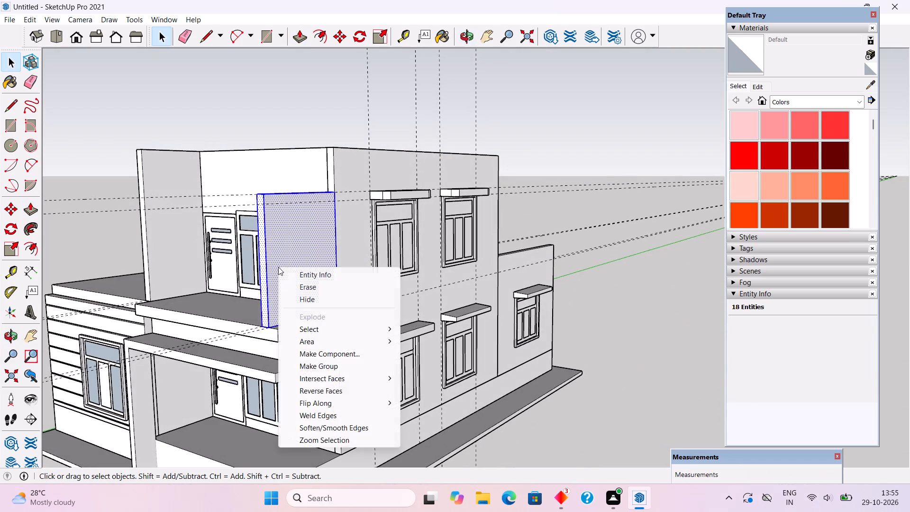
pyautogui.click(318, 366)
pyautogui.click(603, 449)
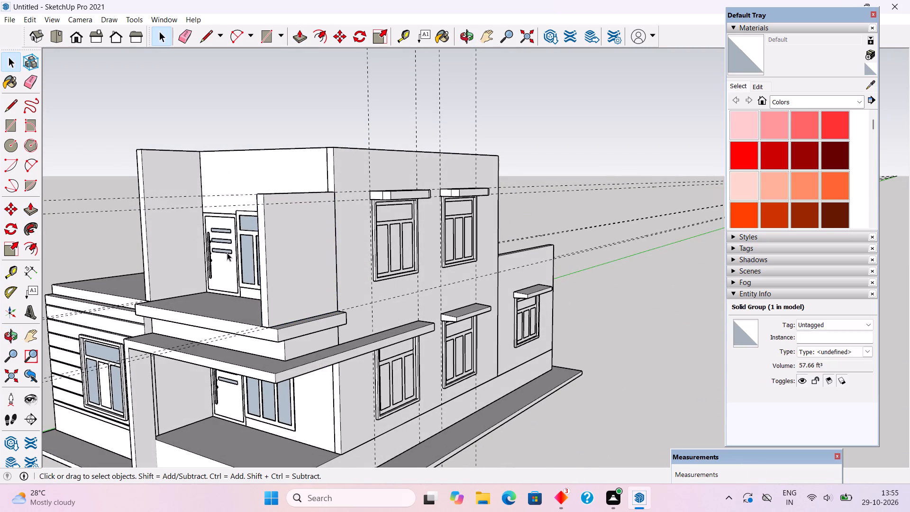
# Open the balcony side wall group and pull the wall's top face up by 2'.
pyautogui.scroll(3, 227, 253)
pyautogui.moveTo(367, 273); pyautogui.dragTo(259, 272, button='middle')
pyautogui.scroll(1, 258, 270)
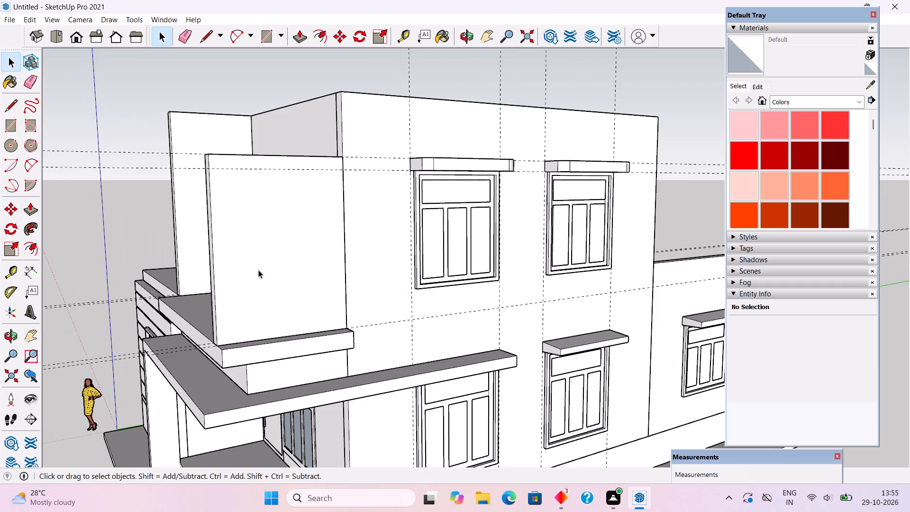
pyautogui.moveTo(255, 266); pyautogui.dragTo(256, 261, button='middle')
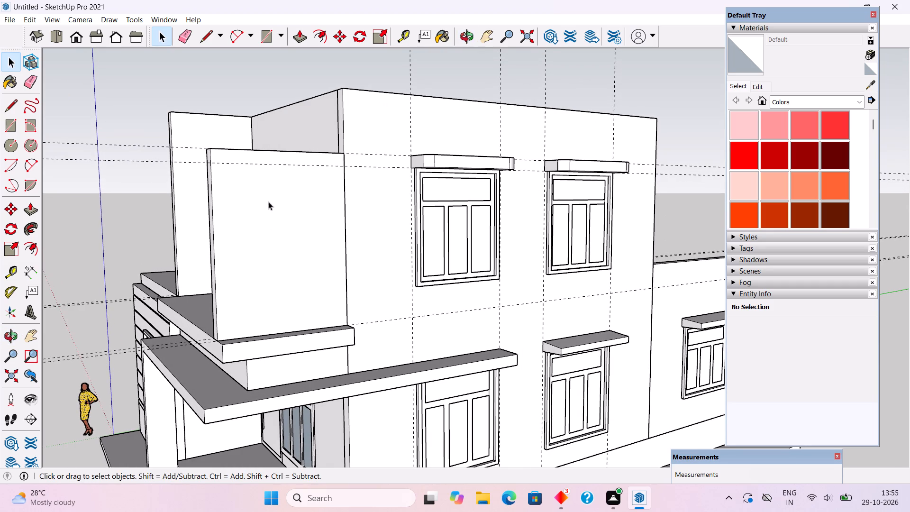
pyautogui.moveTo(284, 219); pyautogui.dragTo(376, 326, button='middle')
pyautogui.scroll(4, 366, 296)
pyautogui.tripleClick(322, 328)
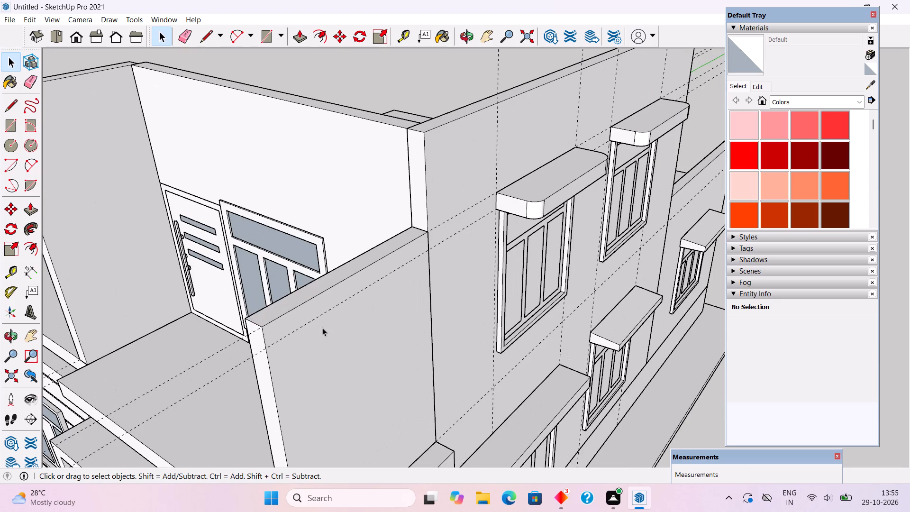
pyautogui.press('p')
pyautogui.click(318, 285)
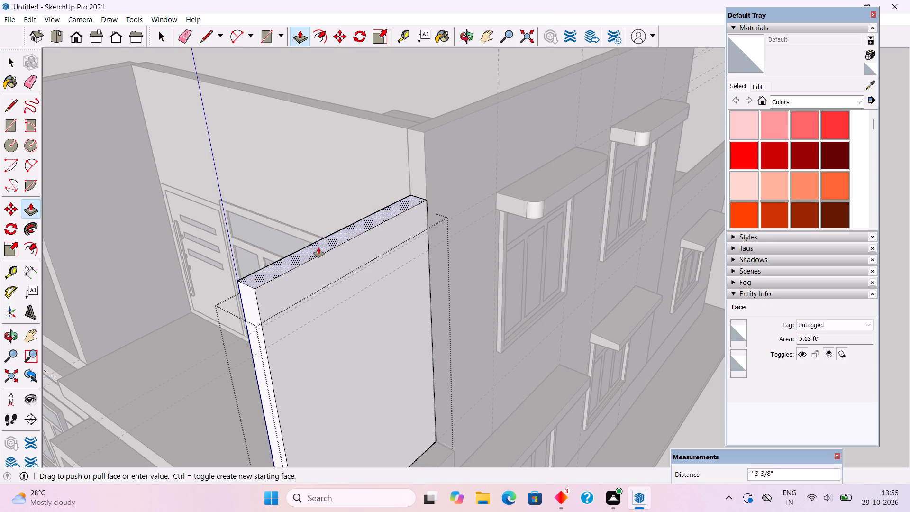
pyautogui.write("2'")
pyautogui.press('Return')
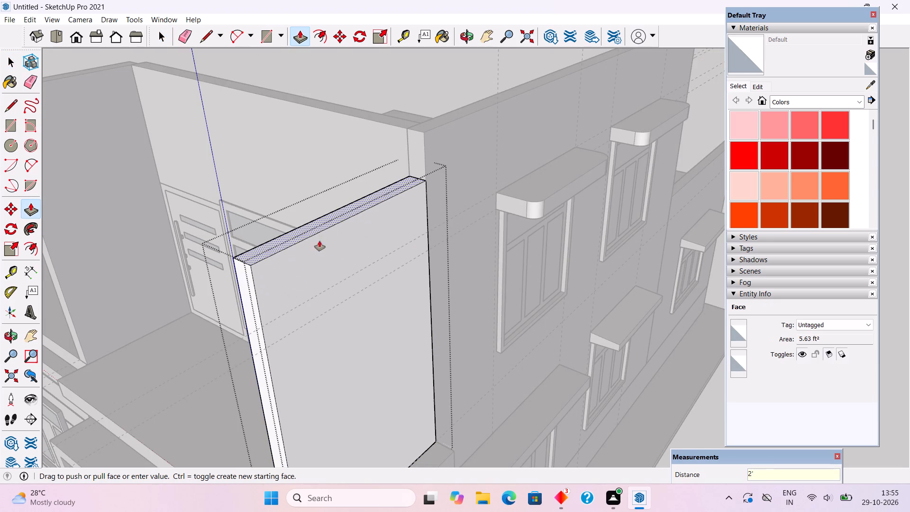
pyautogui.press('space')
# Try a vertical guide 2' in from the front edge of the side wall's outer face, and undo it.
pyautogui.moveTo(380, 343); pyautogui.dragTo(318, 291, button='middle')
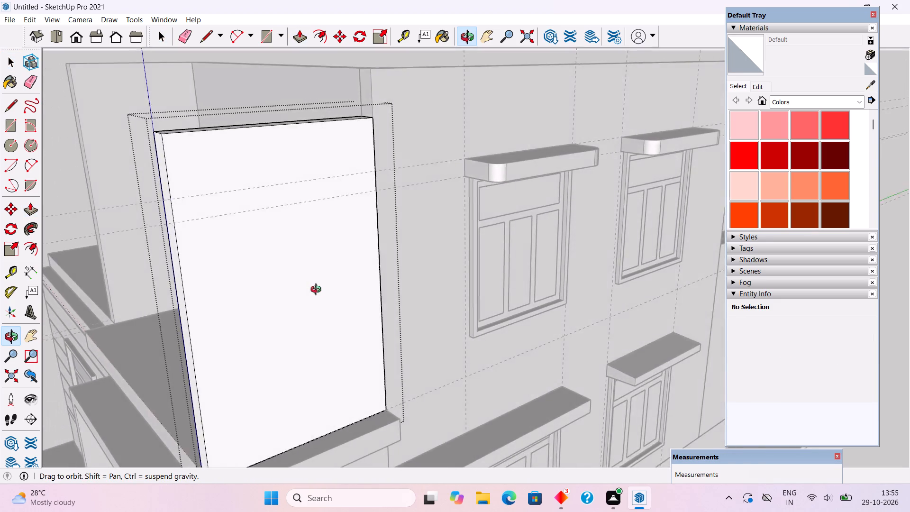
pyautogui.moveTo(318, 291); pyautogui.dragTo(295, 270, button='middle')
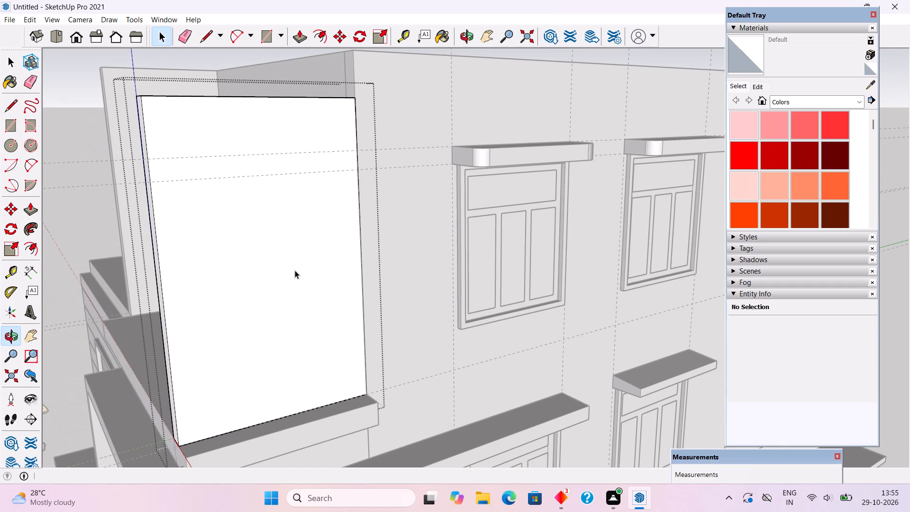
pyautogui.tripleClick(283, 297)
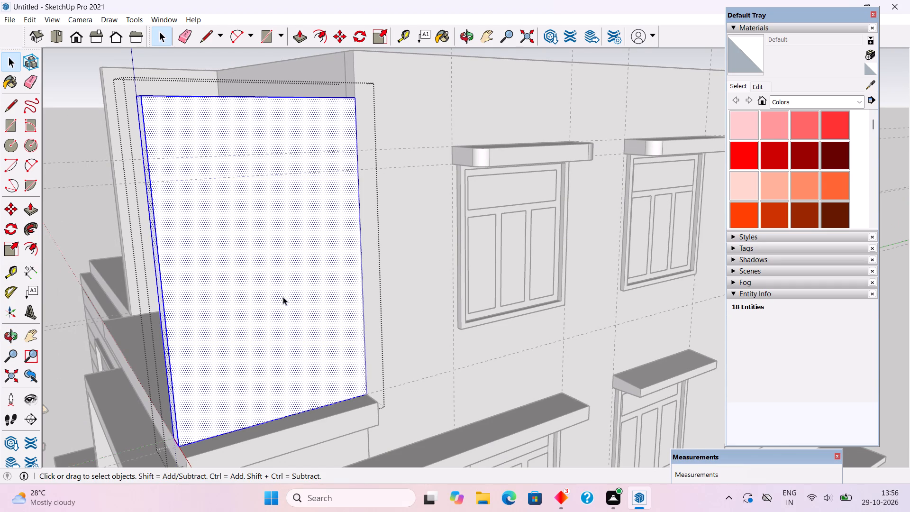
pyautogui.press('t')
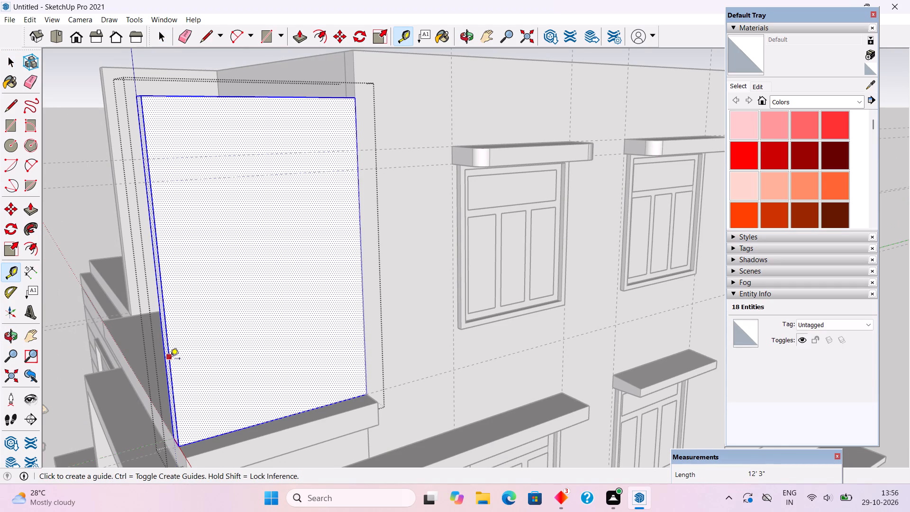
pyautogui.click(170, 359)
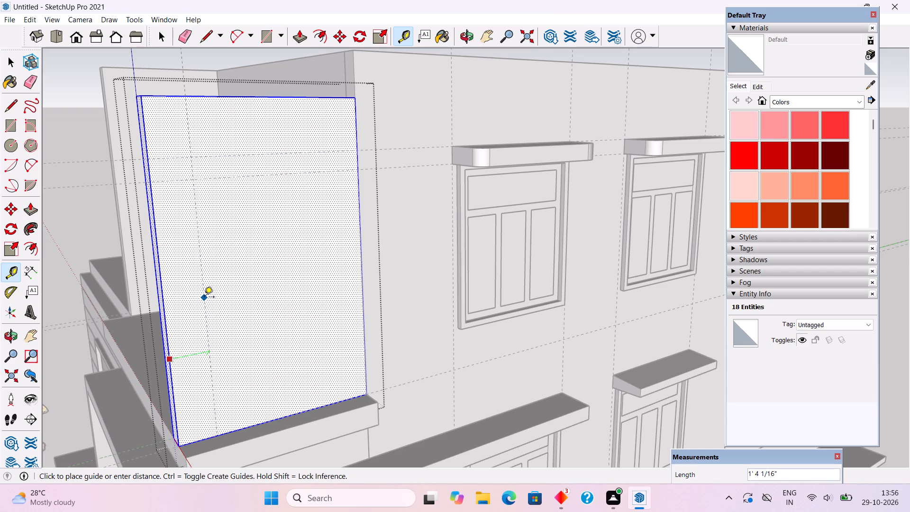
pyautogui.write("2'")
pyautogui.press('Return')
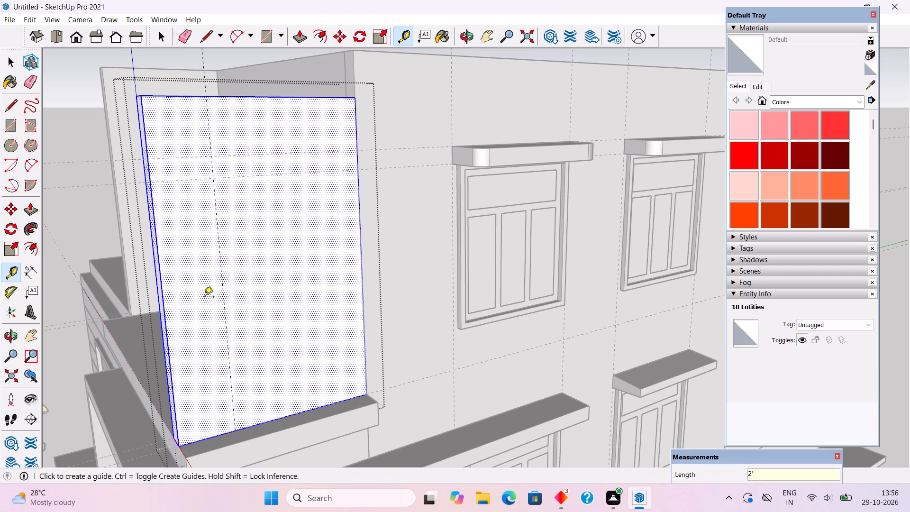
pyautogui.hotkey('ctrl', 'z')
# Place guides on the side wall's outer face 1.5' from its front edge, 9" from its rear edge and 1' above its base.
pyautogui.click(170, 320)
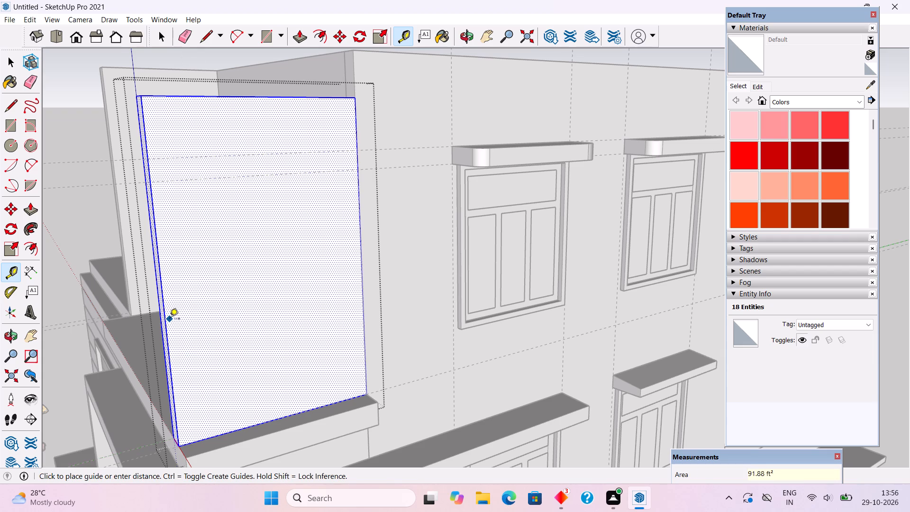
pyautogui.press('t')
pyautogui.click(168, 350)
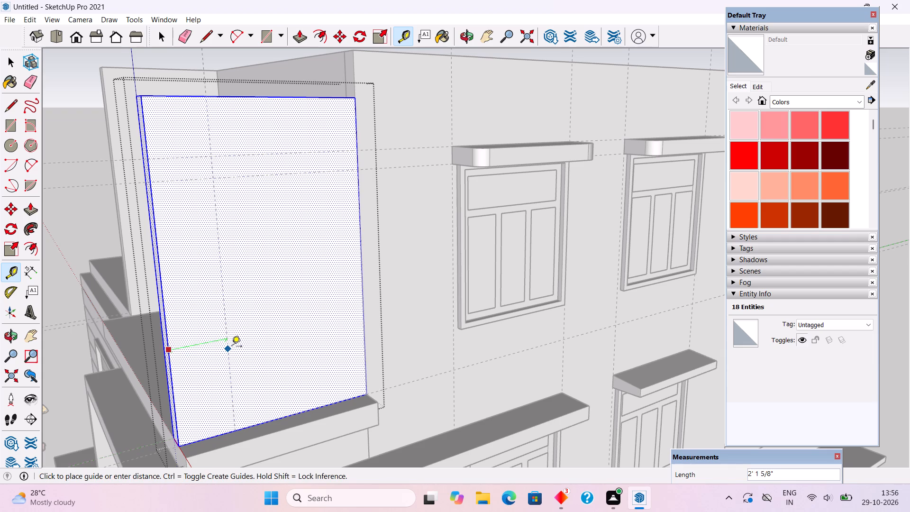
pyautogui.write("1.5'")
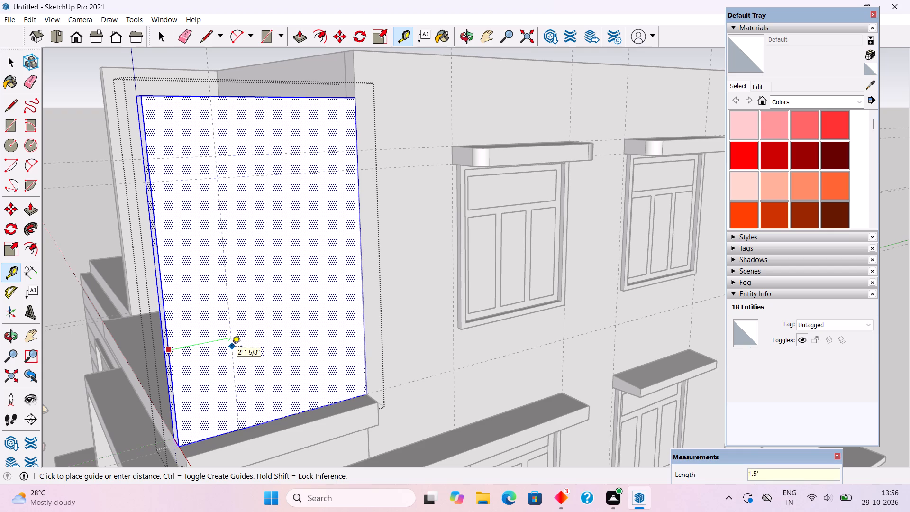
pyautogui.press('Return')
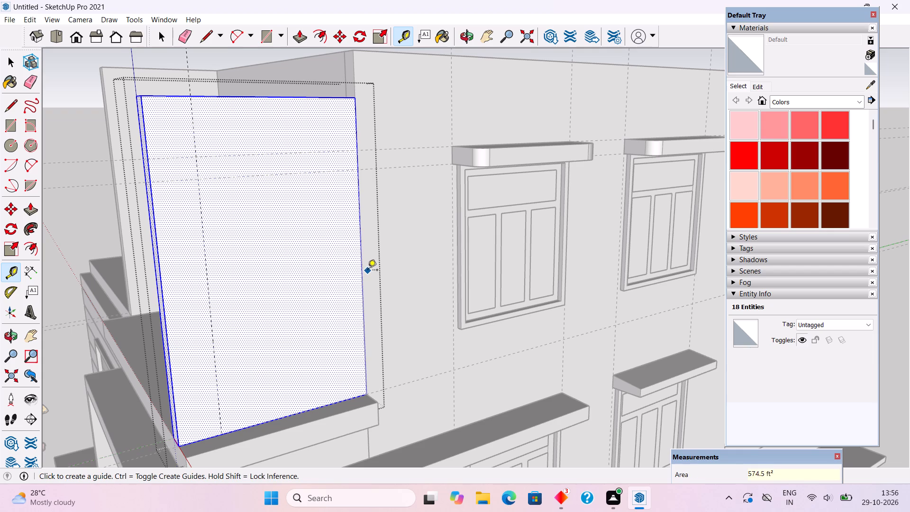
pyautogui.click(363, 274)
pyautogui.write('9"')
pyautogui.press('Return')
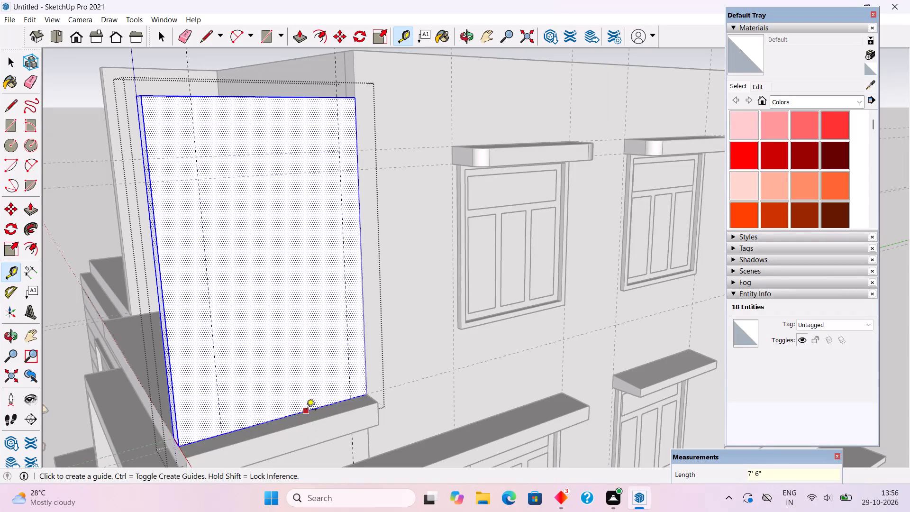
pyautogui.click(306, 410)
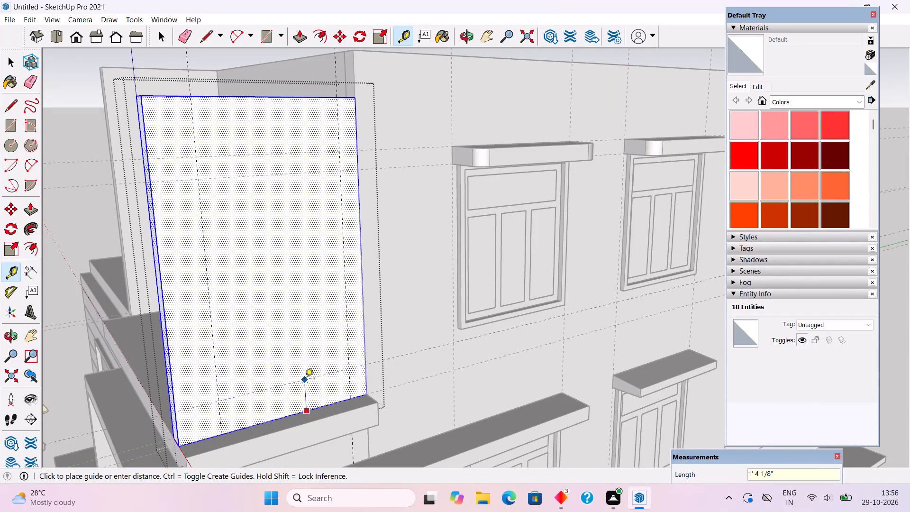
pyautogui.write("1'")
pyautogui.press('Return')
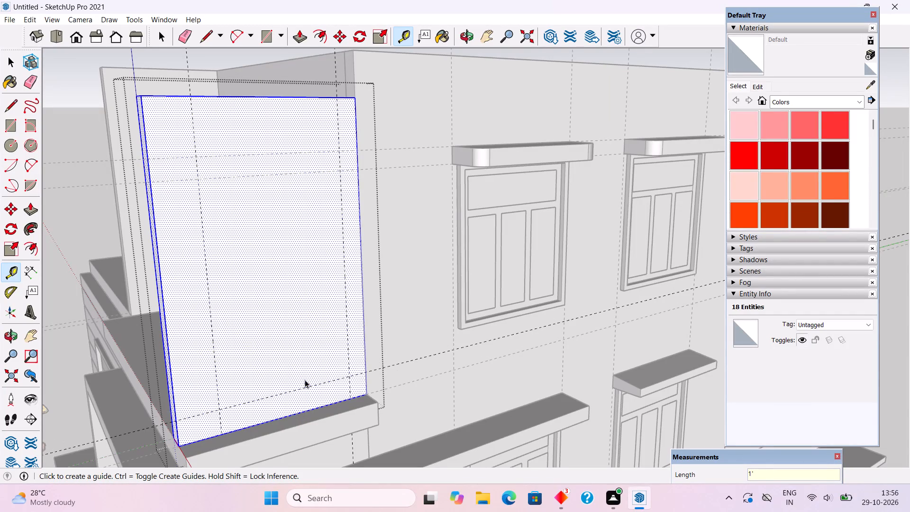
# Draw an 8' 6" by 5' 3" rectangle between the guides on the side wall and push it through to make an opening.
pyautogui.press('space')
pyautogui.press('r')
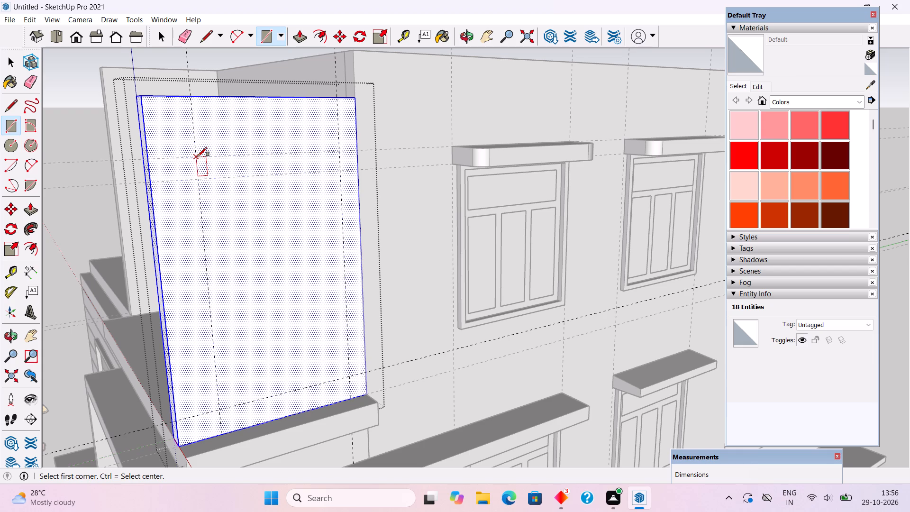
pyautogui.click(197, 181)
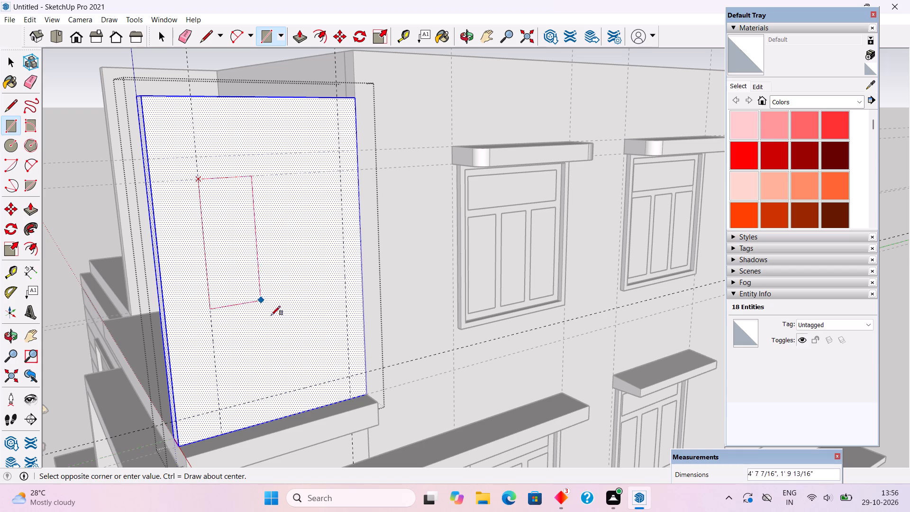
pyautogui.click(350, 377)
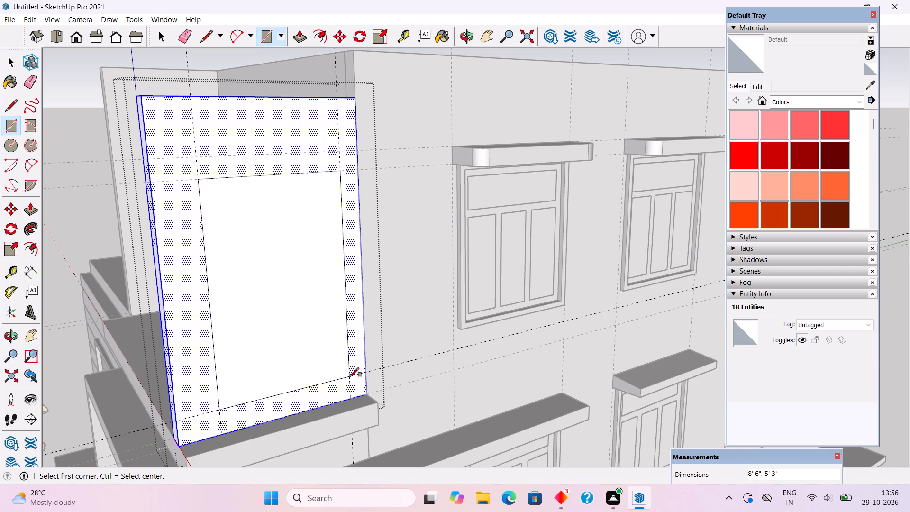
pyautogui.press('p')
pyautogui.moveTo(326, 352); pyautogui.dragTo(282, 291)
pyautogui.press('space')
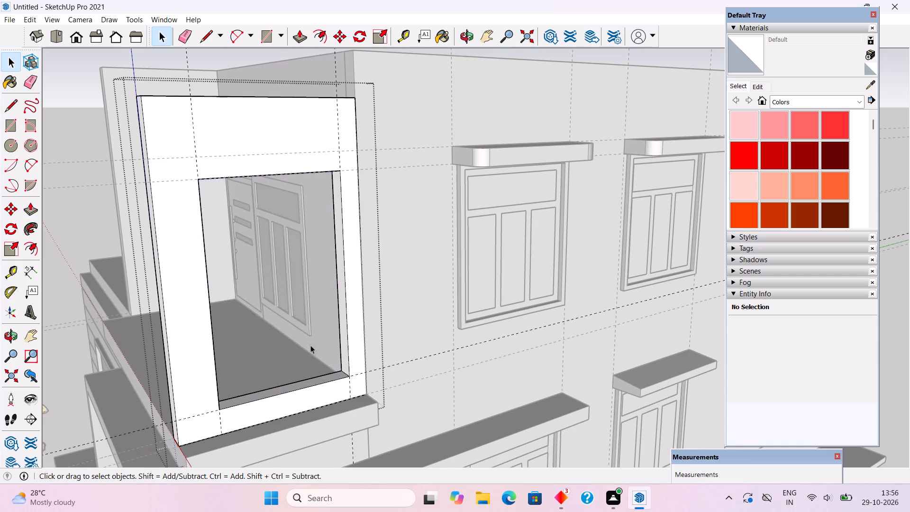
pyautogui.scroll(-10, 308, 350)
pyautogui.click(492, 194)
# Place a horizontal guide across the upper front wall, level with the top of the balcony side wall.
pyautogui.scroll(5, 337, 364)
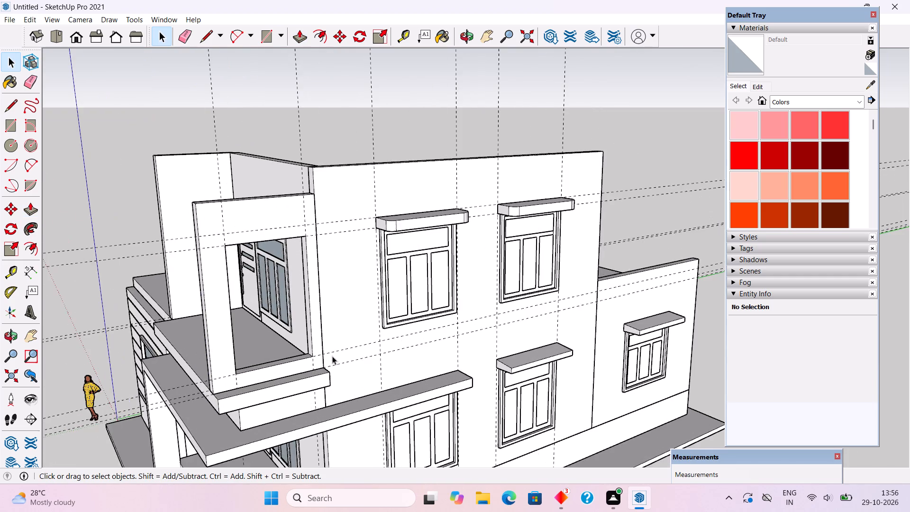
pyautogui.moveTo(332, 275); pyautogui.dragTo(361, 228, button='middle')
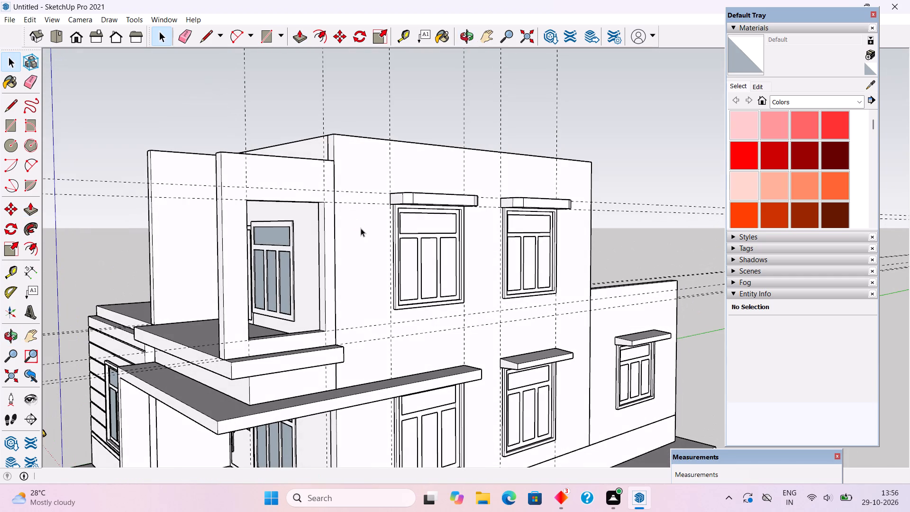
pyautogui.scroll(-1, 361, 221)
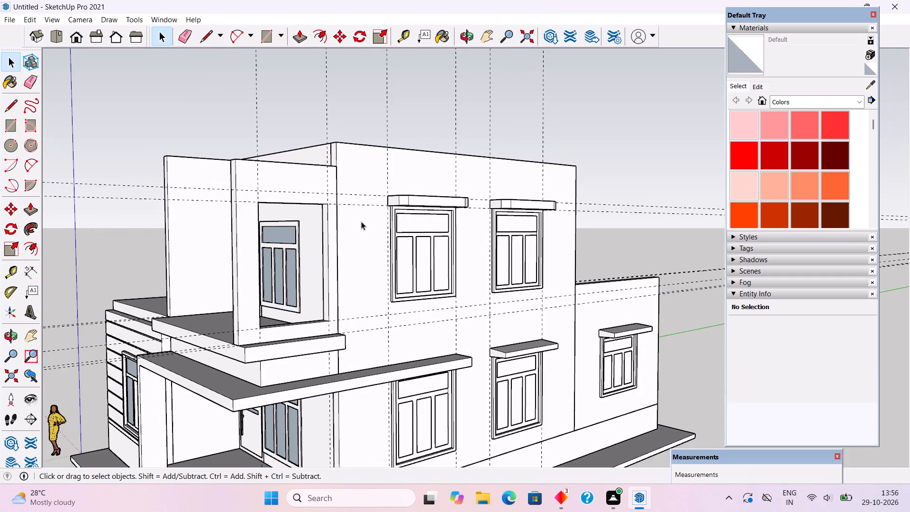
pyautogui.moveTo(324, 214); pyautogui.dragTo(555, 266, button='middle')
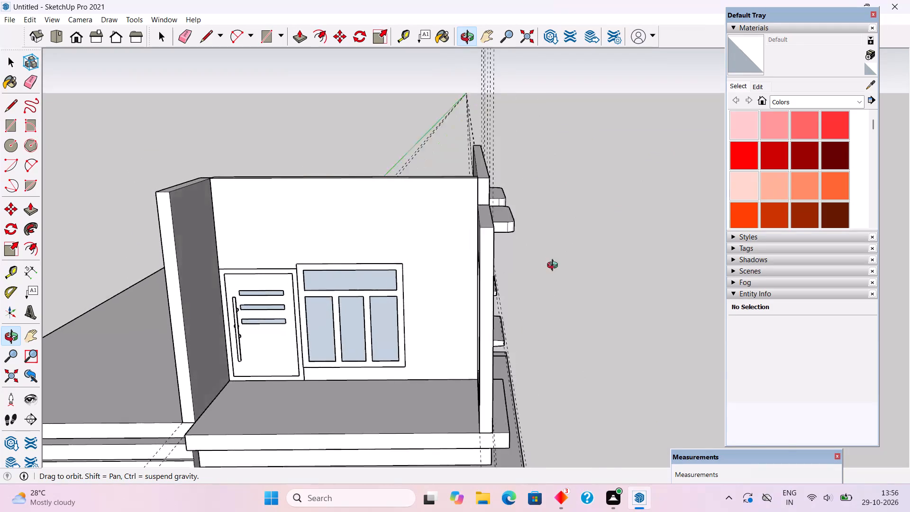
pyautogui.moveTo(555, 266); pyautogui.dragTo(618, 300, button='middle')
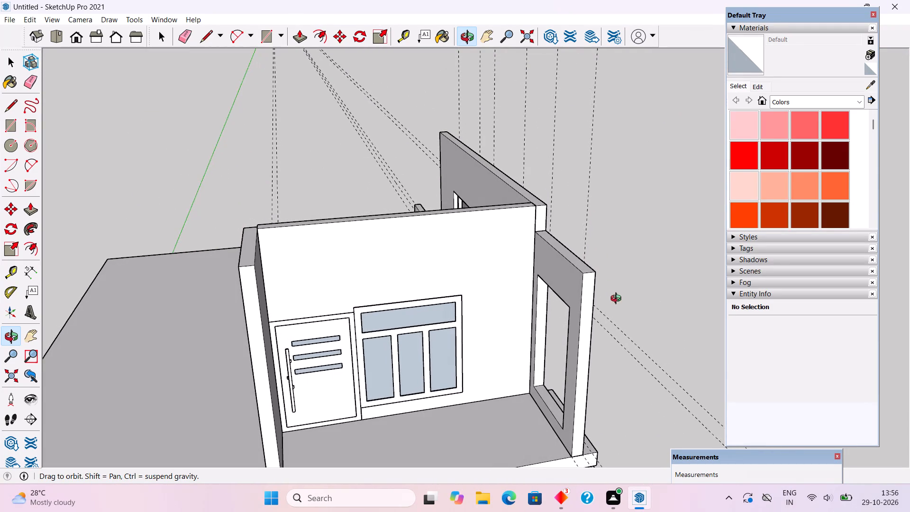
pyautogui.moveTo(618, 300); pyautogui.dragTo(591, 301, button='middle')
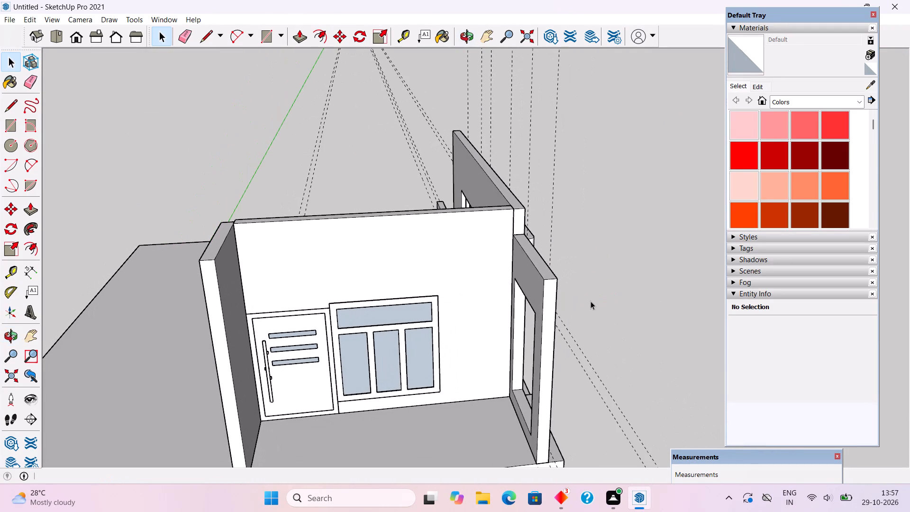
pyautogui.moveTo(481, 288); pyautogui.dragTo(468, 240, button='middle')
pyautogui.scroll(1, 477, 217)
pyautogui.press('t')
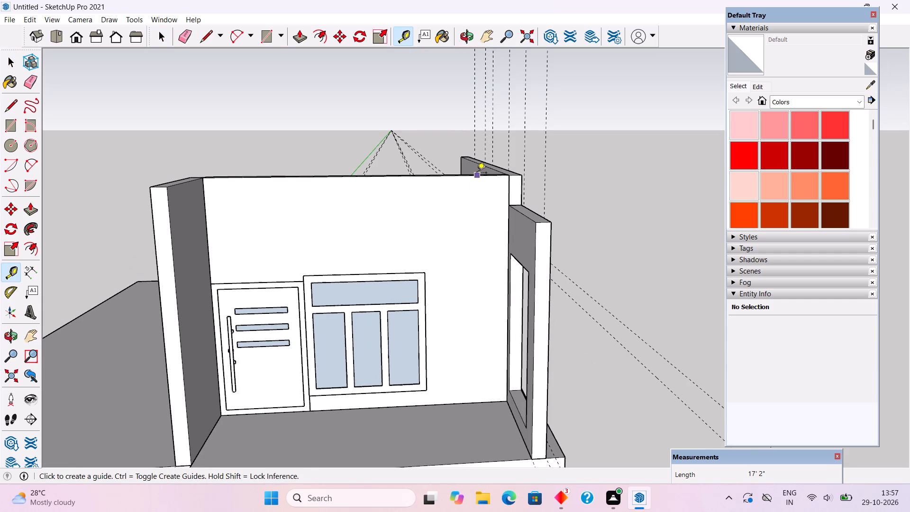
pyautogui.click(477, 174)
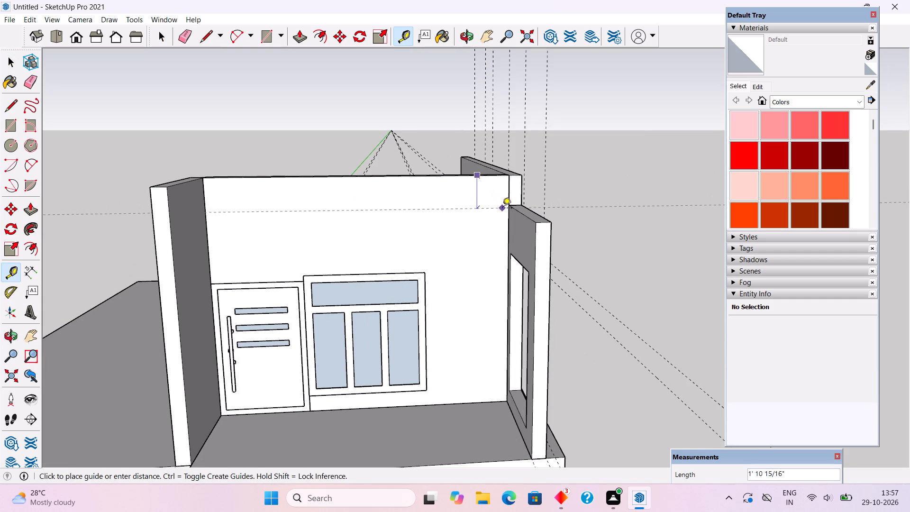
pyautogui.click(510, 207)
# Place a horizontal guide on the upper front wall 1' below the guide level with the balcony side wall's top.
pyautogui.moveTo(522, 288); pyautogui.dragTo(523, 265, button='middle')
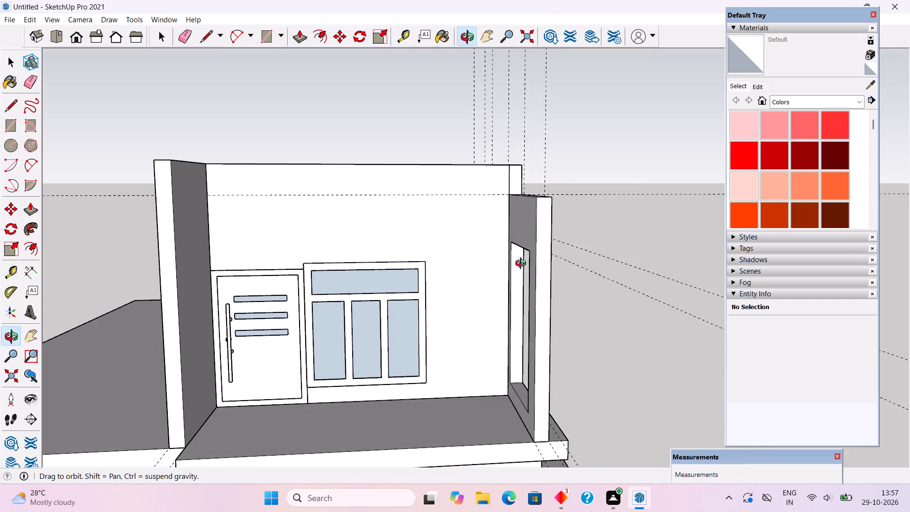
pyautogui.moveTo(523, 265); pyautogui.dragTo(527, 252, button='middle')
pyautogui.click(475, 187)
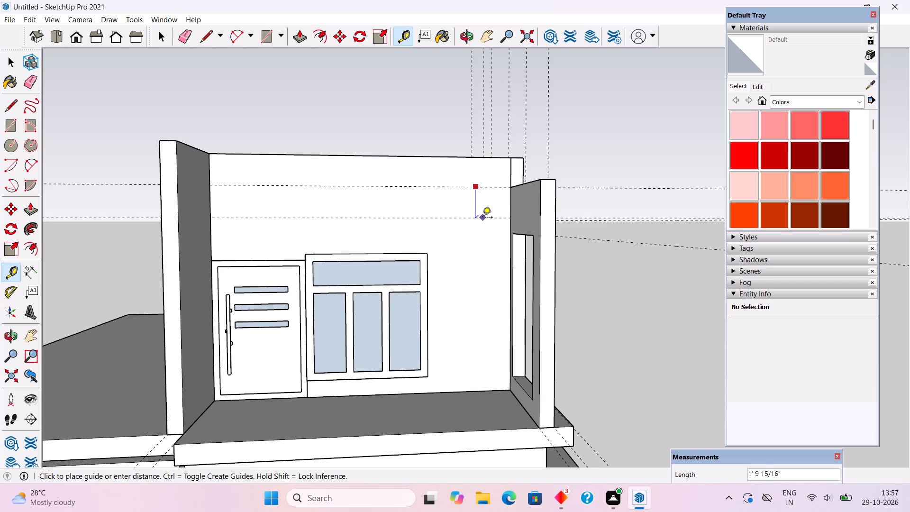
pyautogui.write("1'")
pyautogui.press('Return')
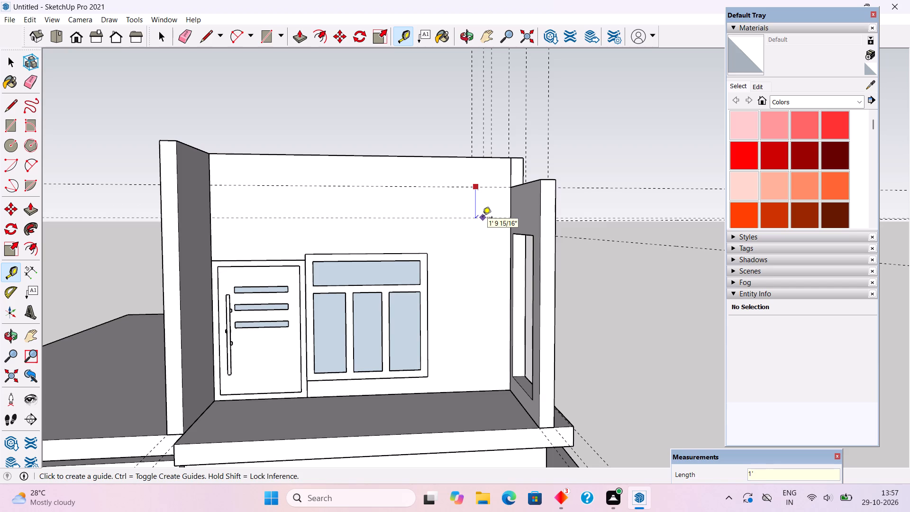
pyautogui.press('space')
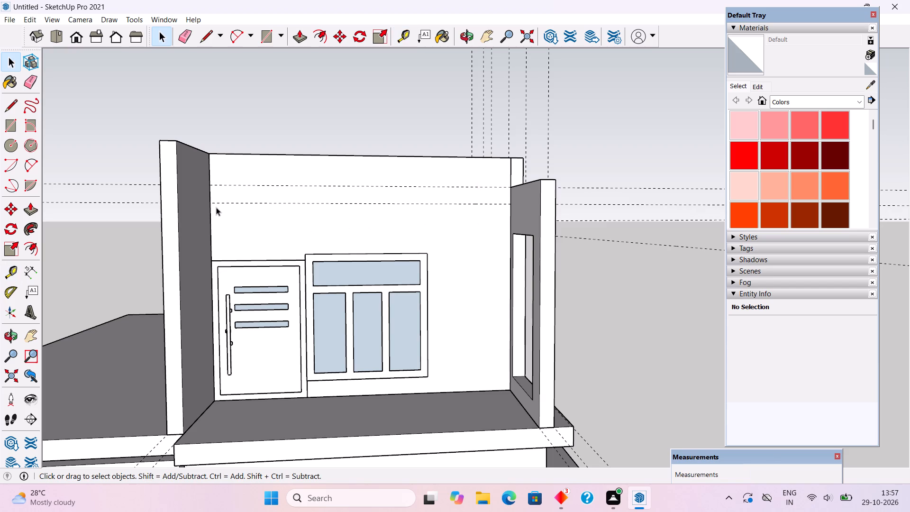
# Draw a 17' 2" by 1' rectangle between the two wall guides and pull it out 7' 6" as the balcony roof slab.
pyautogui.press('r')
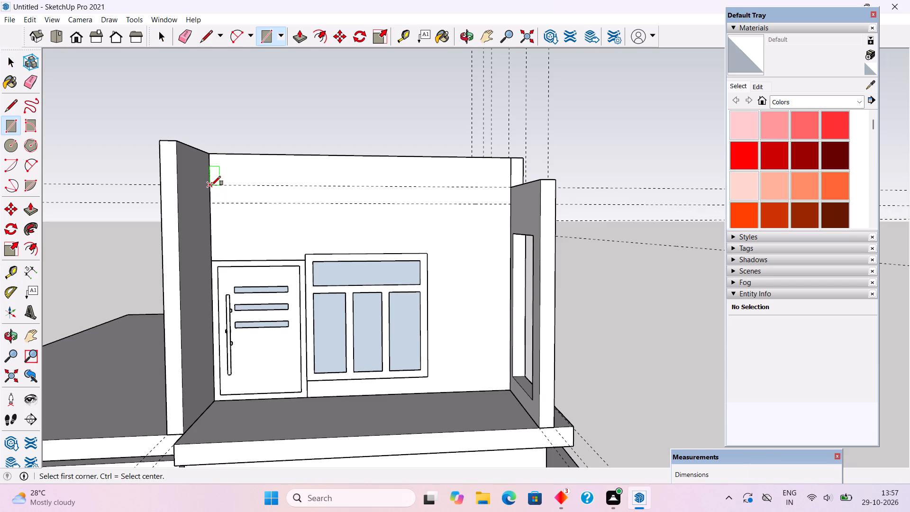
pyautogui.click(211, 185)
pyautogui.click(510, 205)
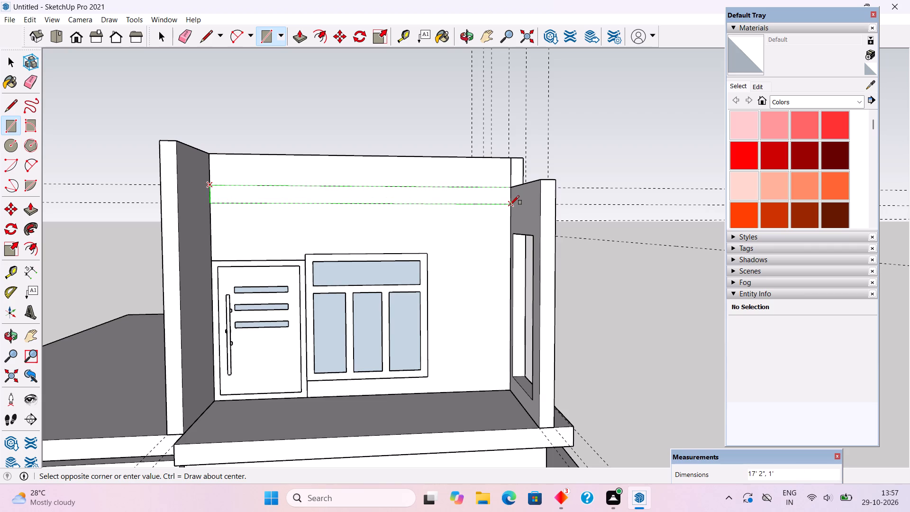
pyautogui.press('p')
pyautogui.click(510, 200)
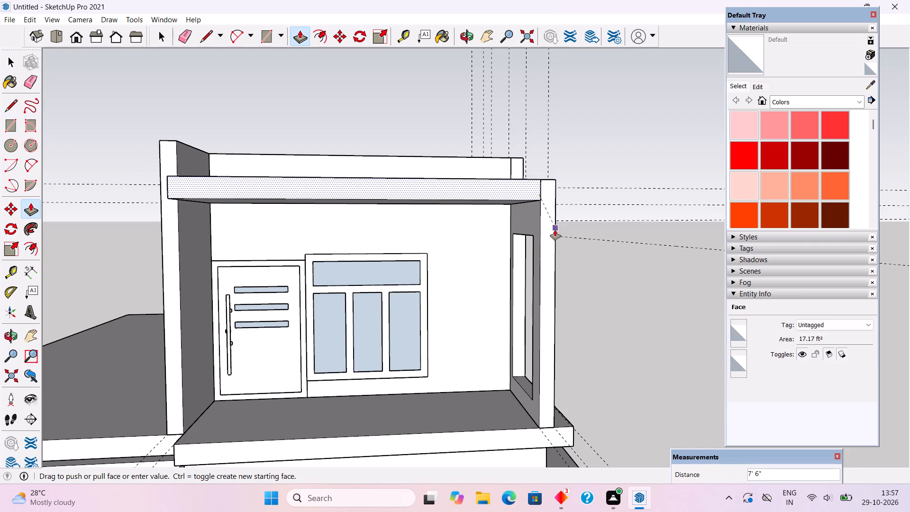
pyautogui.click(554, 232)
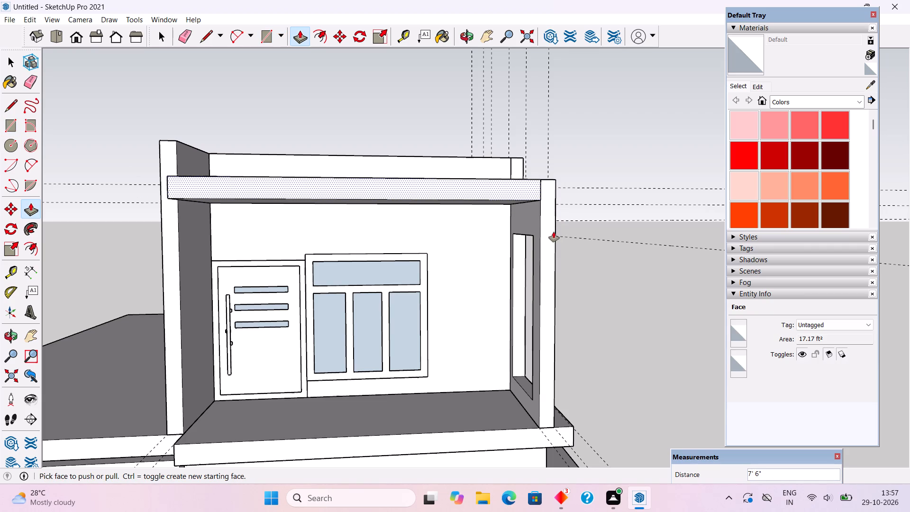
# Extend the roof slab's front face beyond the side walls with two successive 1' pulls.
pyautogui.moveTo(544, 233); pyautogui.dragTo(532, 236, button='middle')
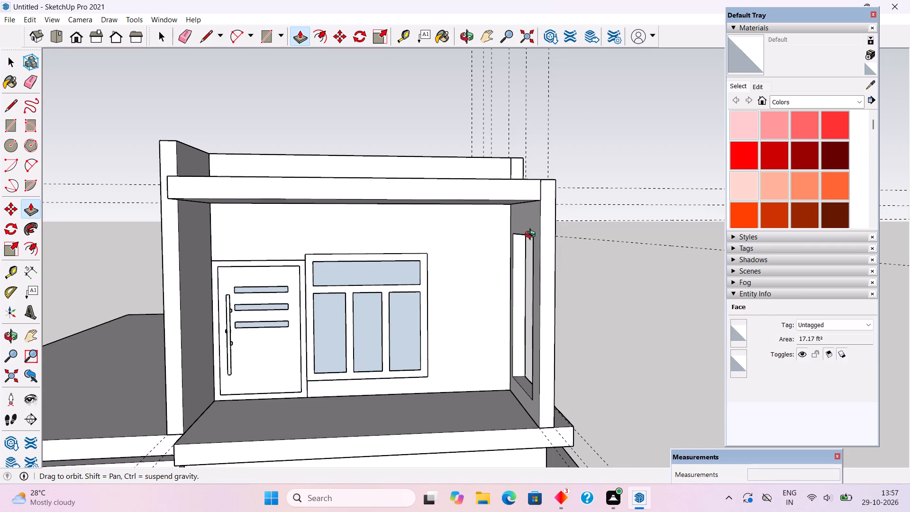
pyautogui.moveTo(532, 236); pyautogui.dragTo(346, 254, button='middle')
pyautogui.click(345, 214)
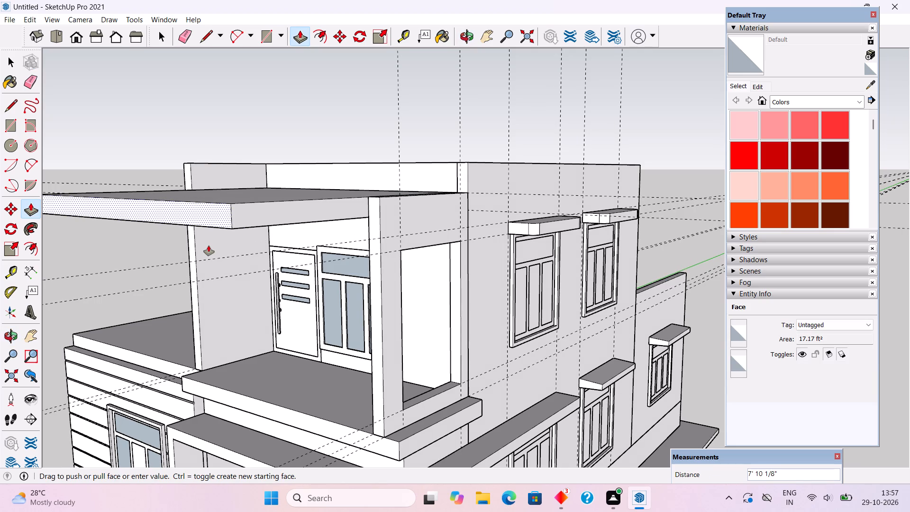
pyautogui.write("1'")
pyautogui.press('Return')
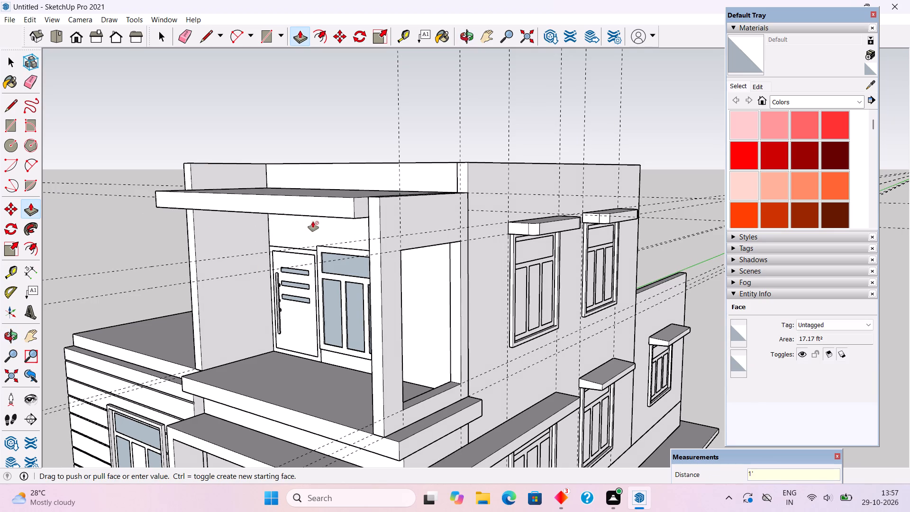
pyautogui.click(315, 207)
pyautogui.write("1'")
pyautogui.press('Return')
pyautogui.press('space')
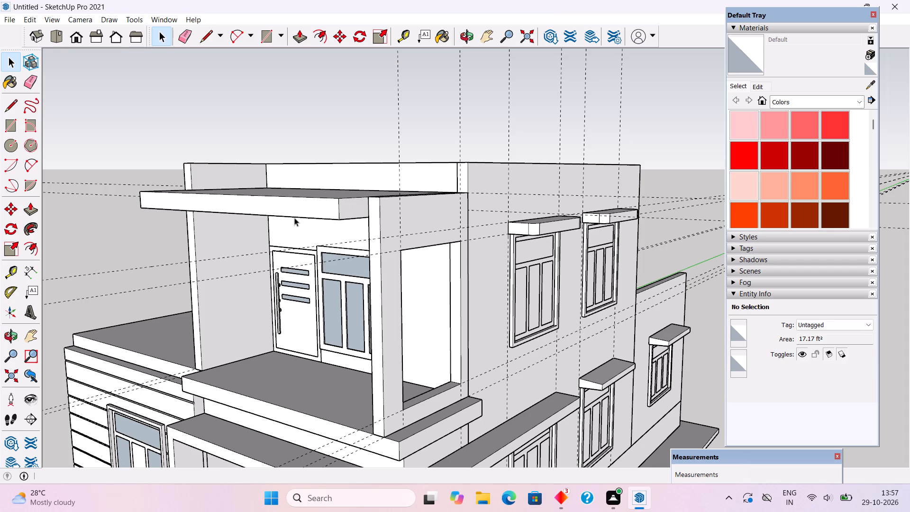
# Inside the opened balcony side wall's group, lower its top face by 1' to meet the roof slab's underside.
pyautogui.moveTo(407, 265); pyautogui.dragTo(469, 286, button='middle')
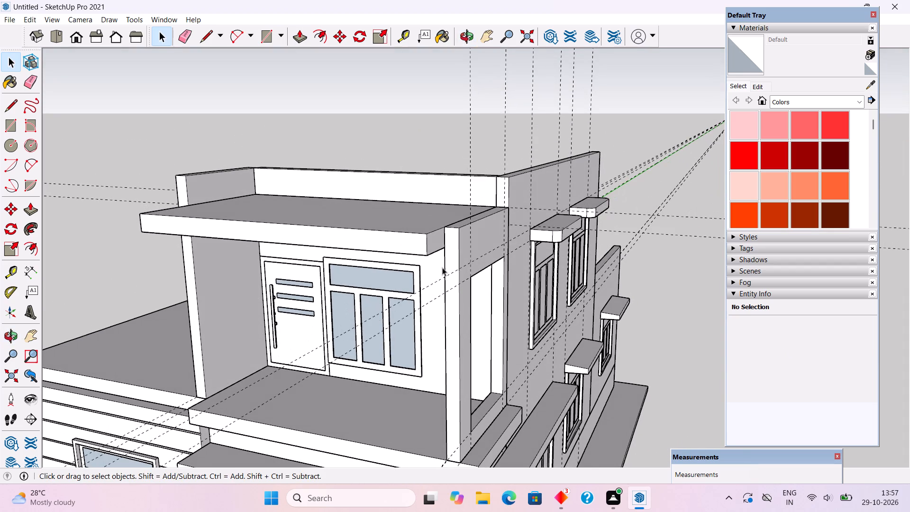
pyautogui.scroll(6, 455, 246)
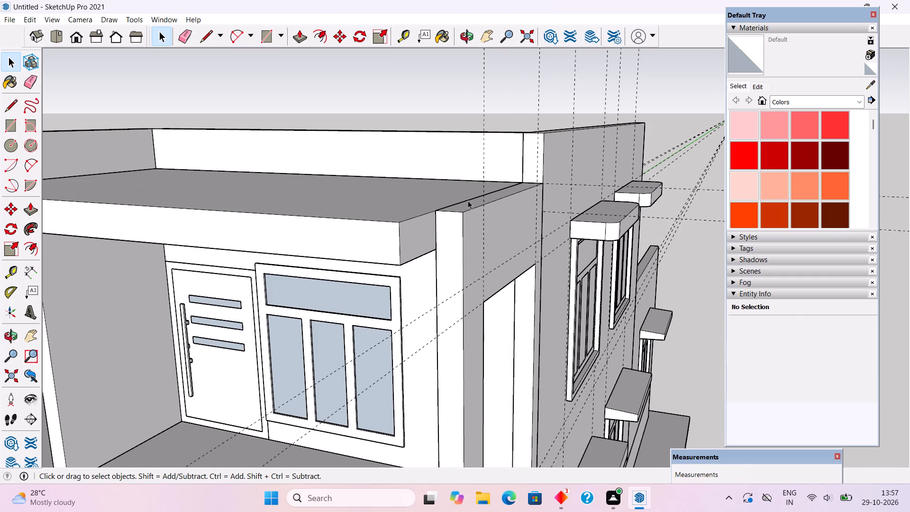
pyautogui.tripleClick(468, 211)
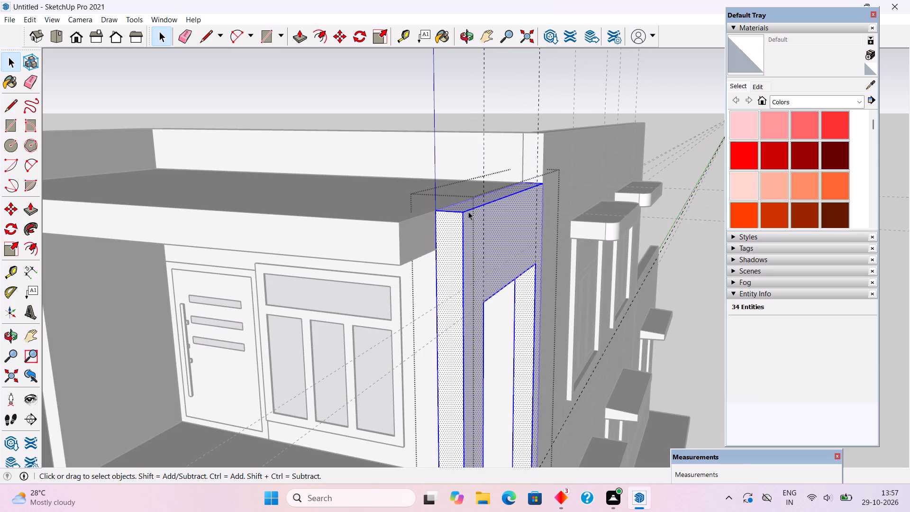
pyautogui.press('p')
pyautogui.click(468, 211)
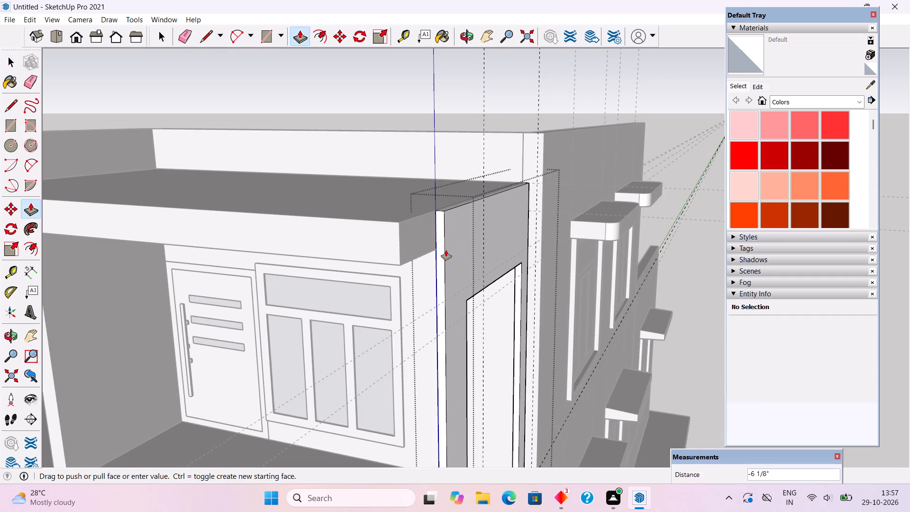
pyautogui.press('space')
pyautogui.press('p')
pyautogui.click(460, 203)
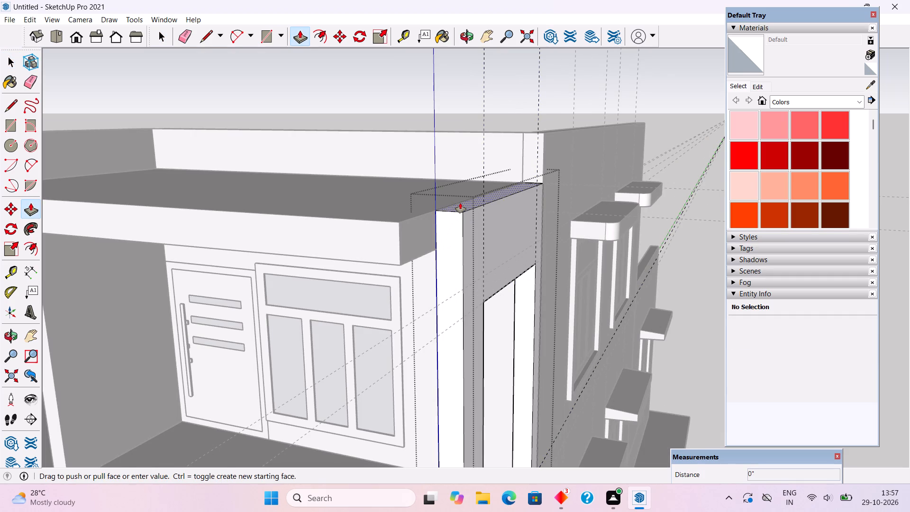
pyautogui.click(419, 254)
pyautogui.press('space')
# Make the whole balcony roof slab into a group.
pyautogui.tripleClick(397, 231)
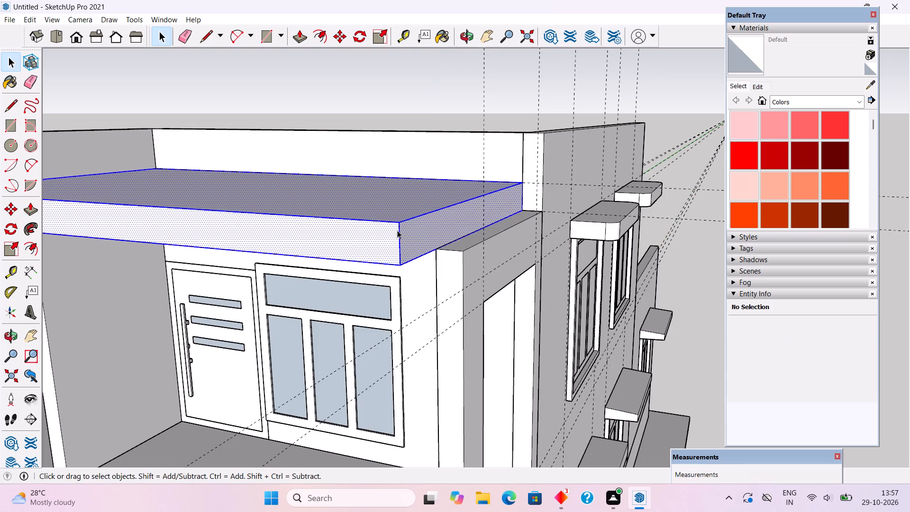
pyautogui.rightClick(397, 230)
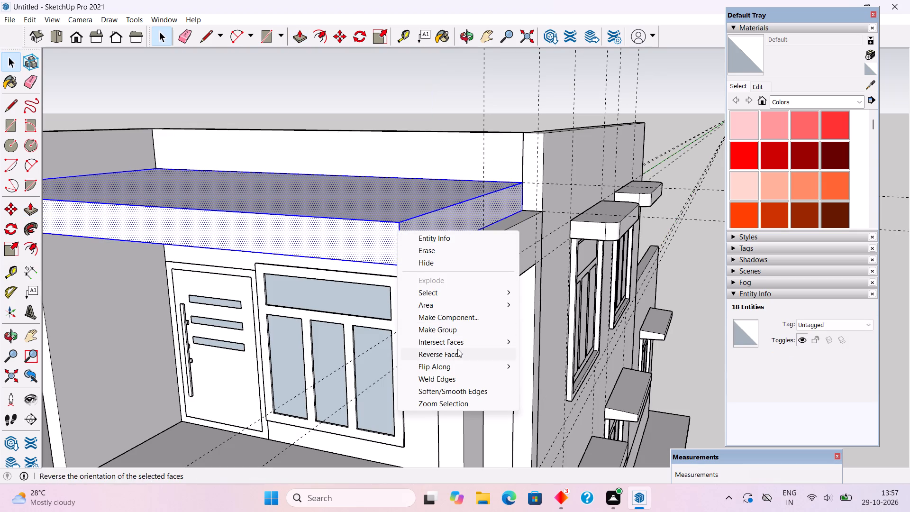
pyautogui.click(458, 331)
# Inside the roof slab group, extend its end 9" over the opened side wall, plus two further 1' pulls beyond it.
pyautogui.tripleClick(398, 216)
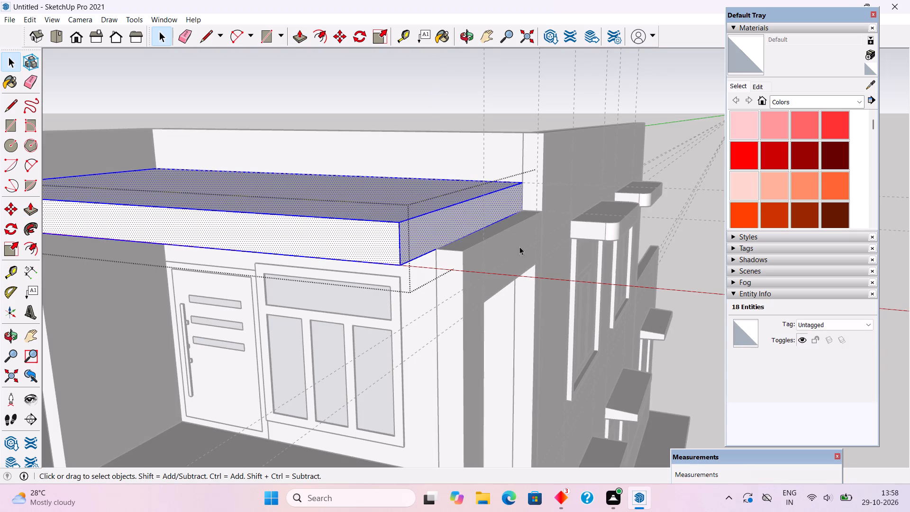
pyautogui.press('p')
pyautogui.click(459, 228)
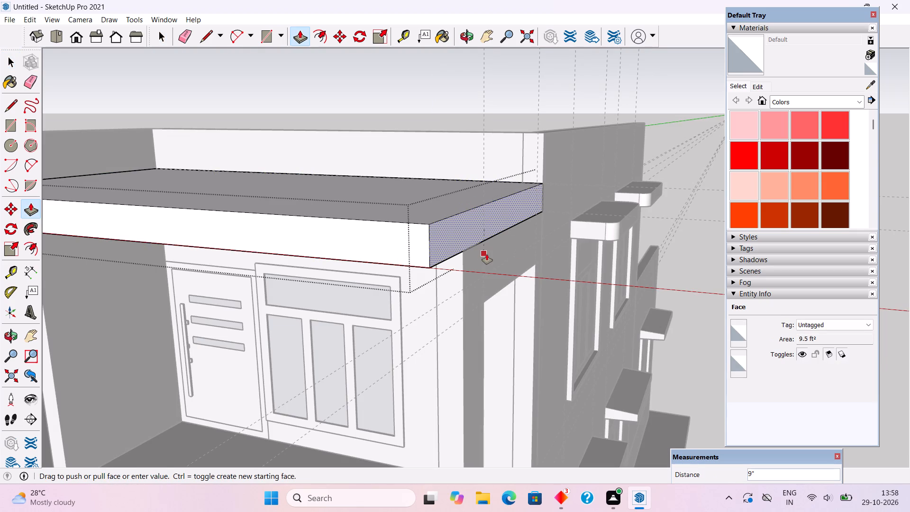
pyautogui.click(487, 254)
pyautogui.click(475, 219)
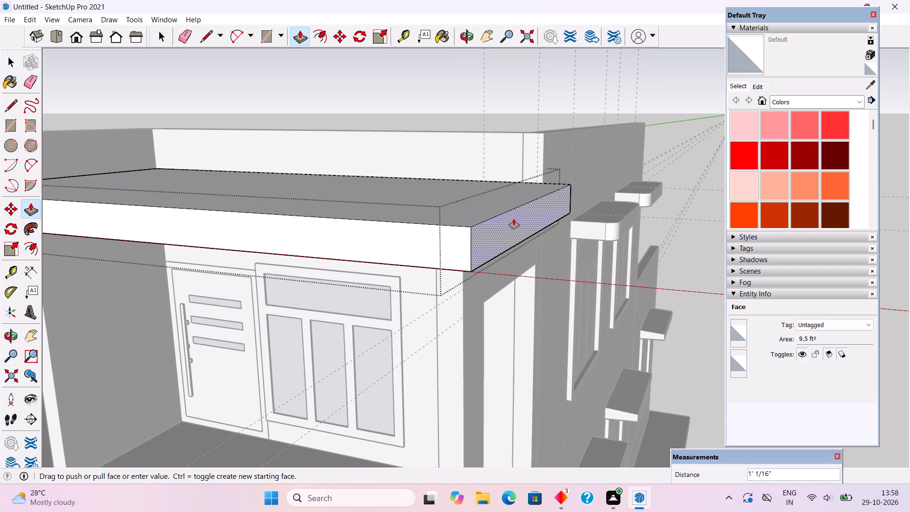
pyautogui.write("1'")
pyautogui.press('Return')
pyautogui.click(517, 229)
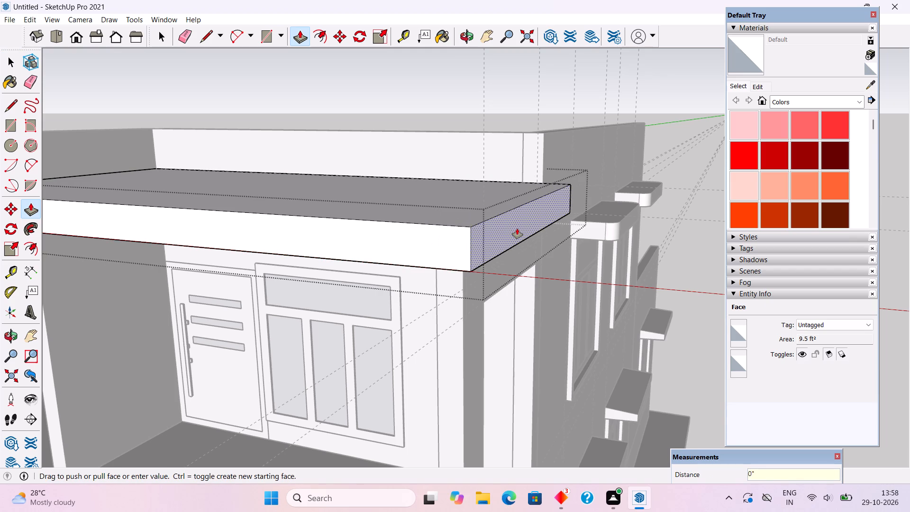
pyautogui.write("1'")
pyautogui.press('Return')
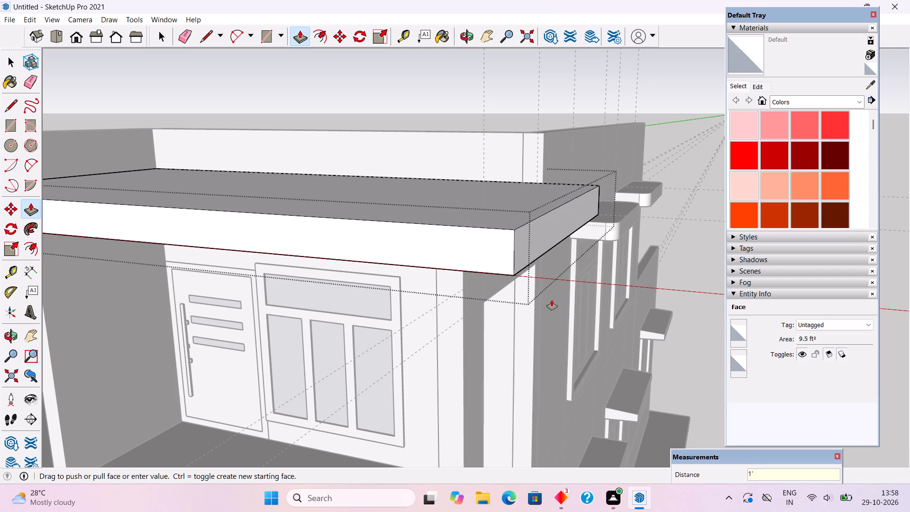
pyautogui.moveTo(528, 336); pyautogui.dragTo(521, 282, button='middle')
pyautogui.press('space')
pyautogui.click(655, 270)
# Place a guide on the balcony floor parallel to its front edge, through the base corner of the solid side wall's front face.
pyautogui.scroll(-5, 655, 270)
pyautogui.moveTo(481, 263); pyautogui.dragTo(403, 218, button='middle')
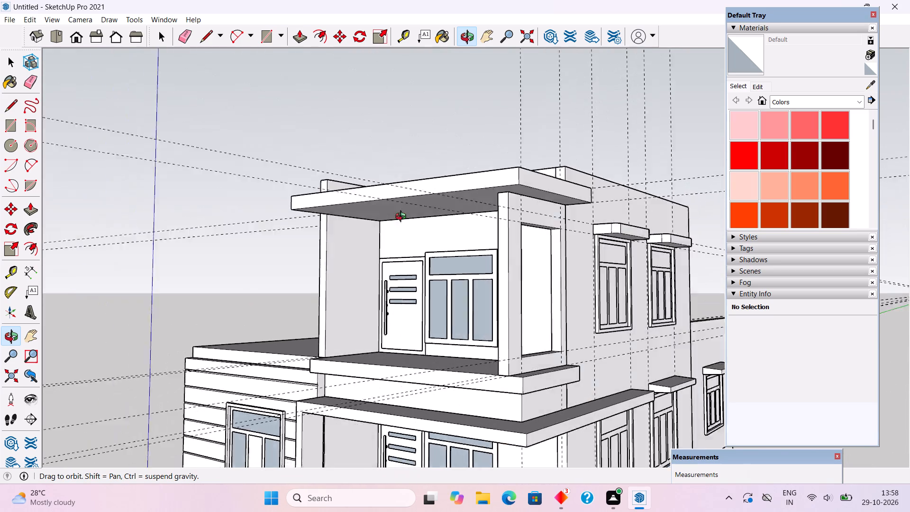
pyautogui.moveTo(403, 218); pyautogui.dragTo(320, 283, button='middle')
pyautogui.scroll(2, 320, 283)
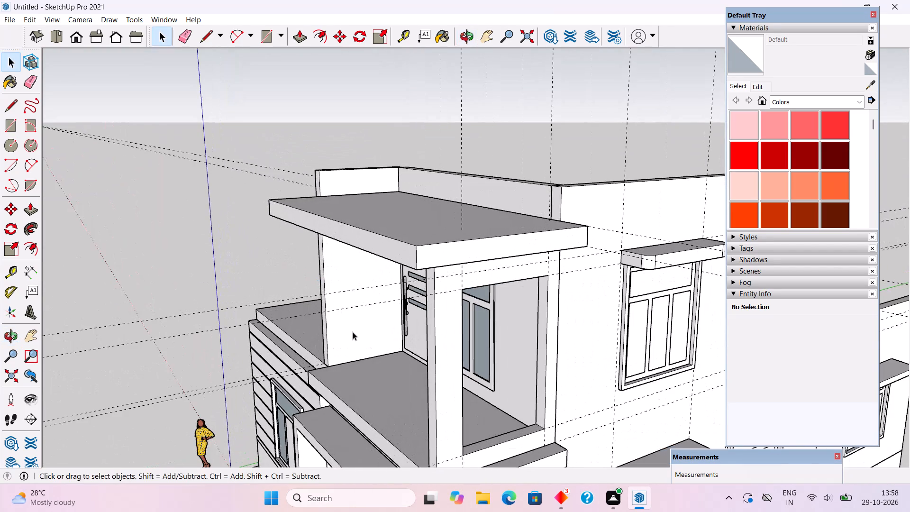
pyautogui.scroll(-10, 353, 333)
pyautogui.moveTo(411, 389); pyautogui.dragTo(714, 423, button='middle')
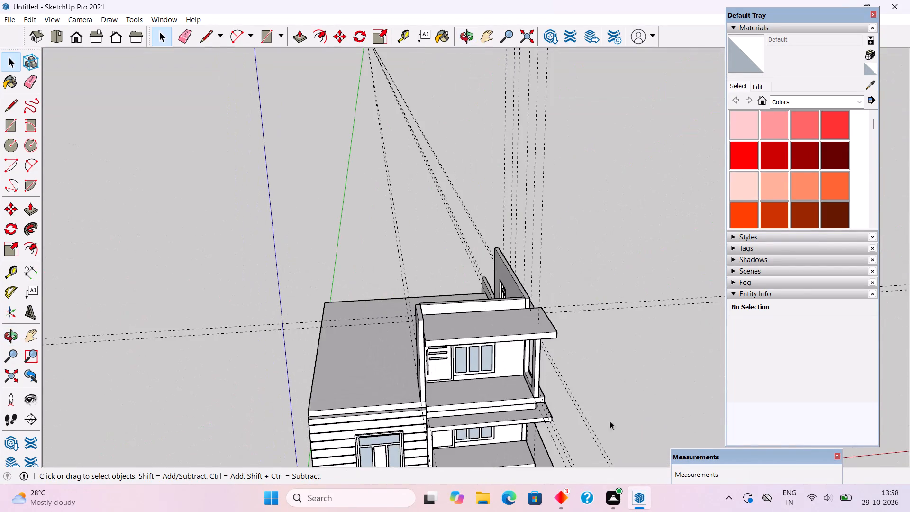
pyautogui.scroll(11, 466, 421)
pyautogui.moveTo(415, 411); pyautogui.dragTo(431, 452, button='middle')
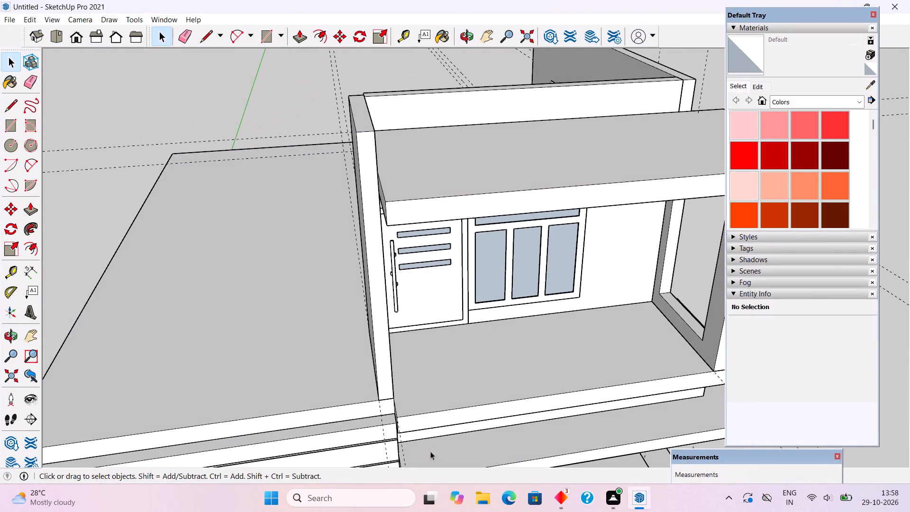
pyautogui.scroll(4, 407, 419)
pyautogui.moveTo(348, 392); pyautogui.dragTo(225, 422, button='middle')
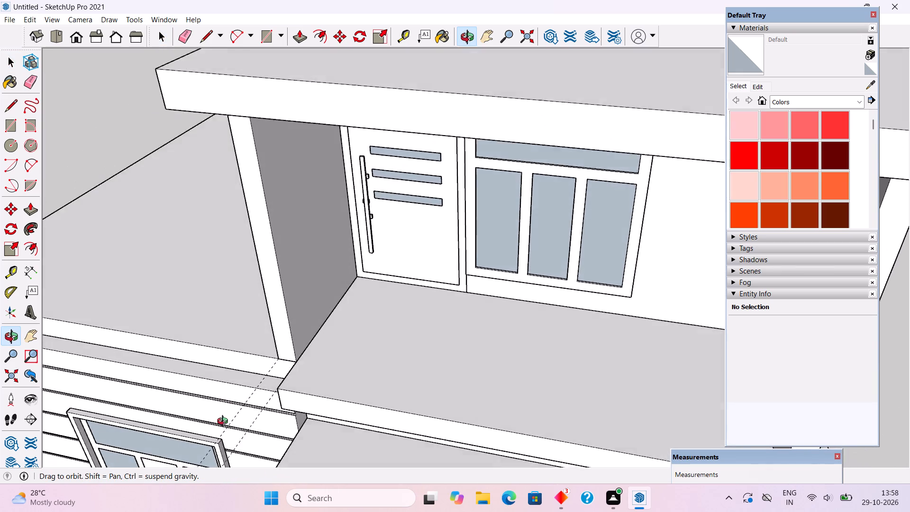
pyautogui.moveTo(225, 422); pyautogui.dragTo(227, 432, button='middle')
pyautogui.scroll(2, 227, 432)
pyautogui.press('t')
pyautogui.click(355, 400)
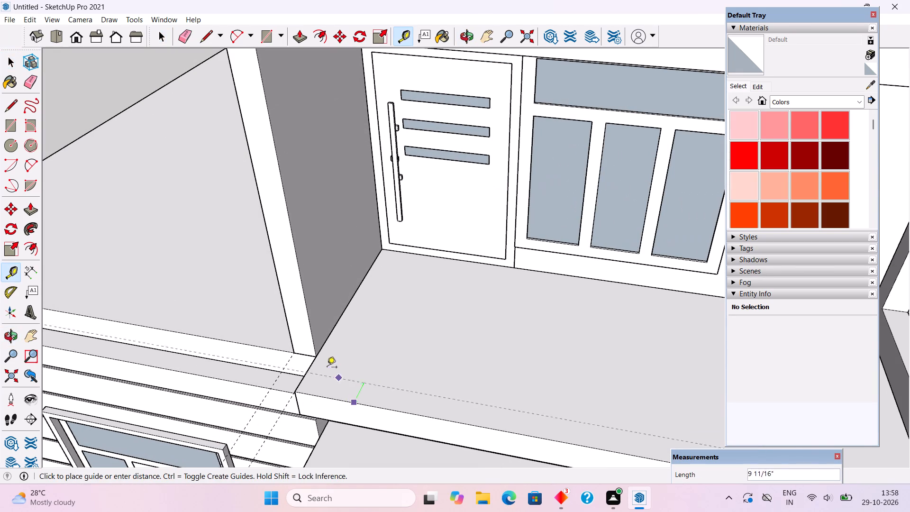
pyautogui.click(318, 355)
# Examine the balcony, its floor guide and roof overhang from the front and from the side.
pyautogui.scroll(-8, 324, 368)
pyautogui.moveTo(514, 386); pyautogui.dragTo(706, 393, button='middle')
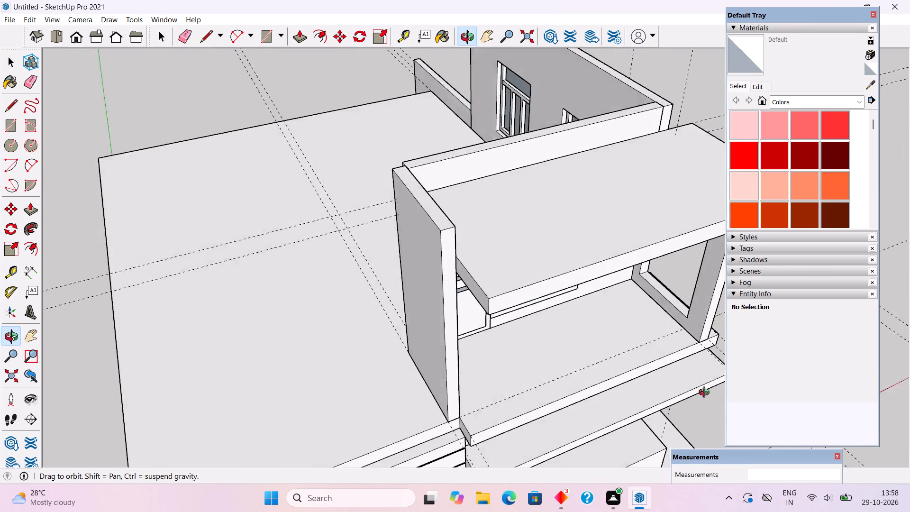
pyautogui.moveTo(706, 393); pyautogui.dragTo(554, 371, button='middle')
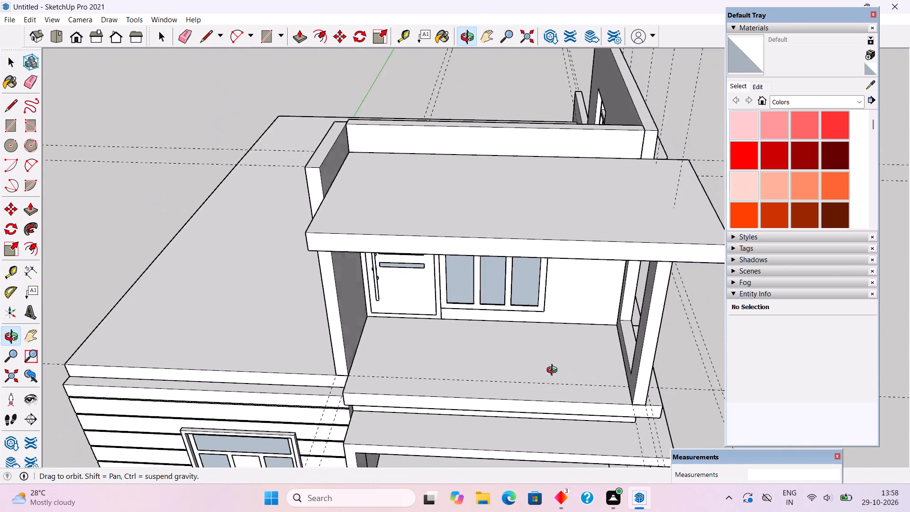
pyautogui.moveTo(554, 371); pyautogui.dragTo(208, 297, button='middle')
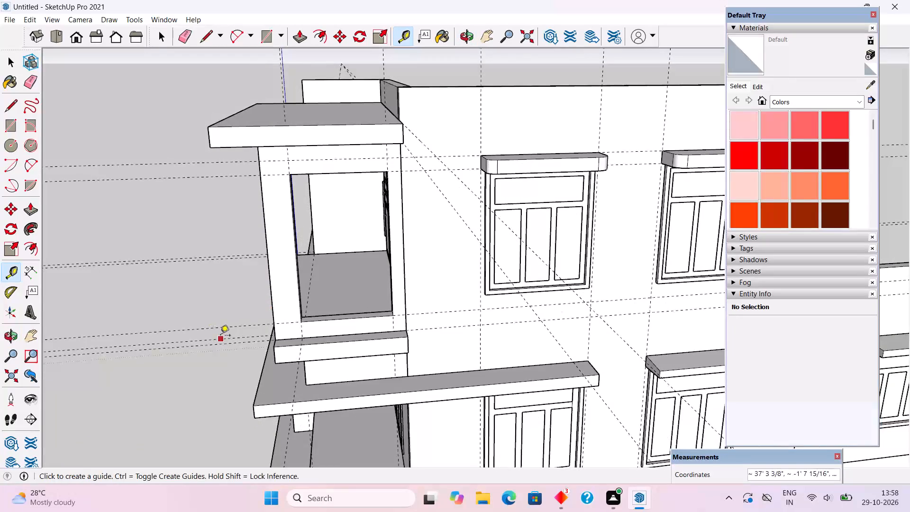
pyautogui.press('space')
pyautogui.scroll(-4, 381, 352)
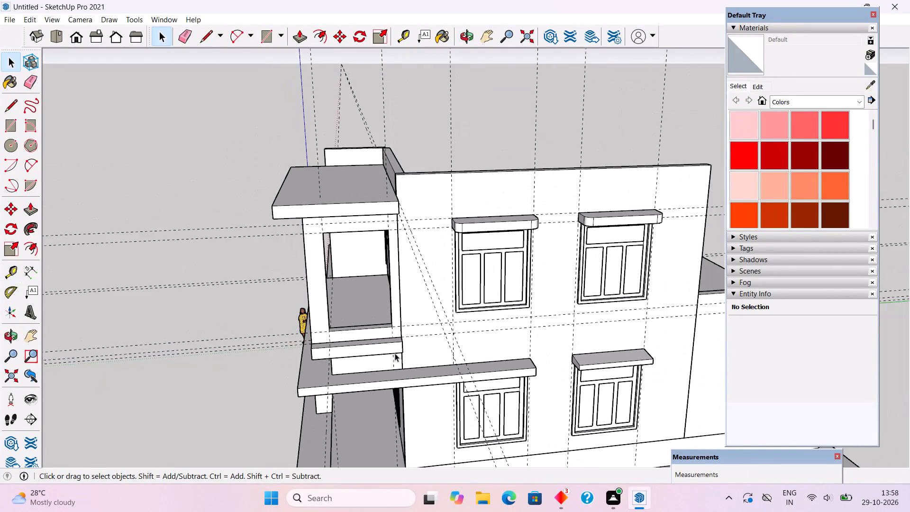
pyautogui.moveTo(317, 356); pyautogui.dragTo(783, 359, button='middle')
# Inside the front wall's cladding group, extrude the top face of the horizontal strips upward 15' to cover the upper floor's front wall.
pyautogui.tripleClick(349, 398)
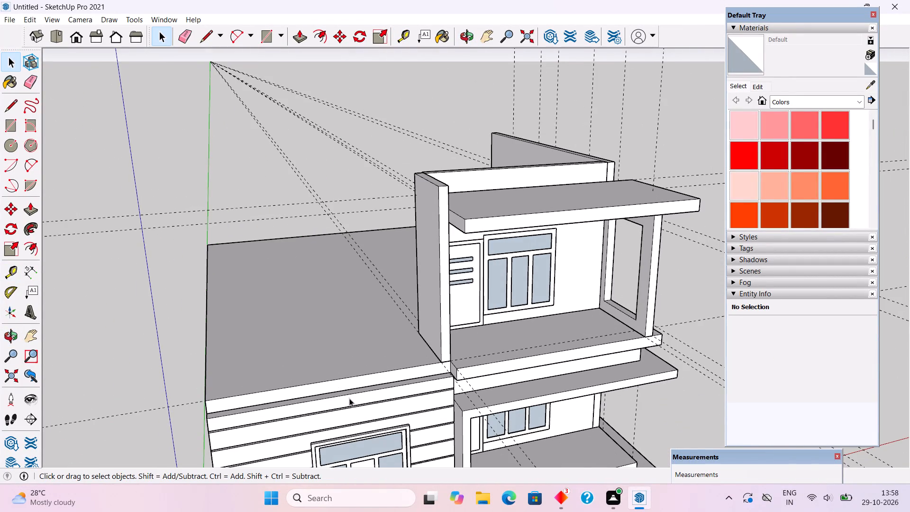
pyautogui.moveTo(370, 392); pyautogui.dragTo(371, 432, button='middle')
pyautogui.scroll(-5, 337, 279)
pyautogui.moveTo(375, 335); pyautogui.dragTo(382, 360, button='middle')
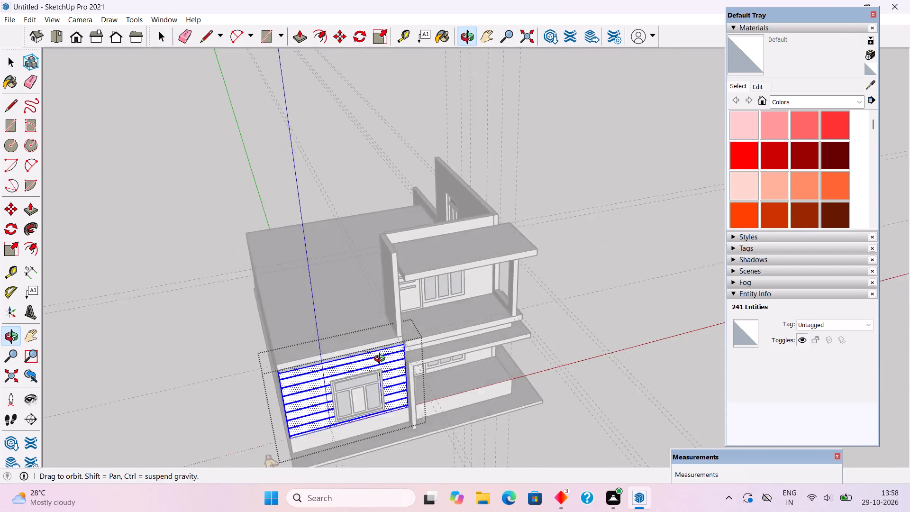
pyautogui.moveTo(382, 360); pyautogui.dragTo(389, 396, button='middle')
pyautogui.scroll(10, 400, 453)
pyautogui.press('p')
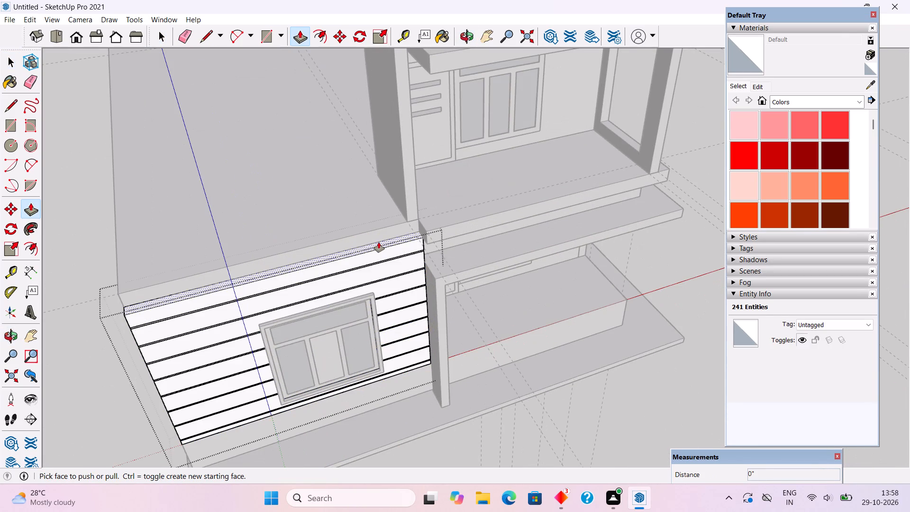
pyautogui.click(379, 242)
pyautogui.scroll(-11, 375, 181)
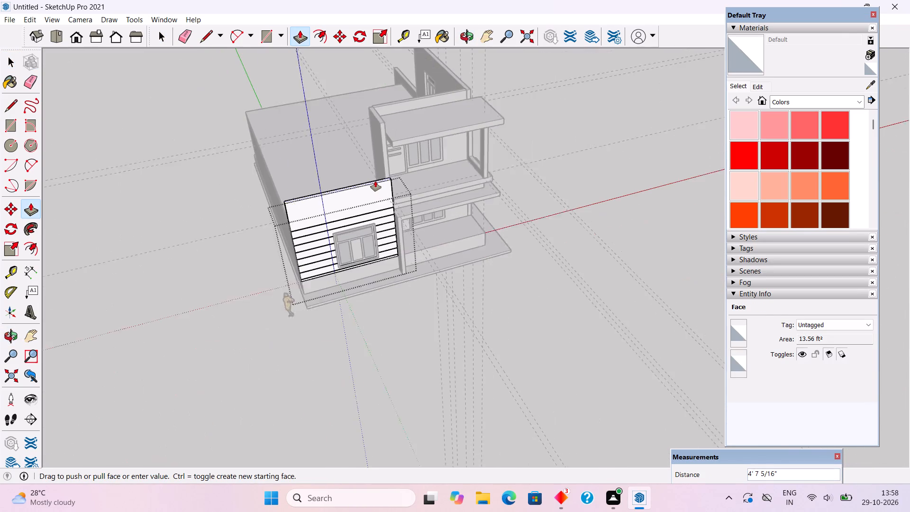
pyautogui.click(421, 109)
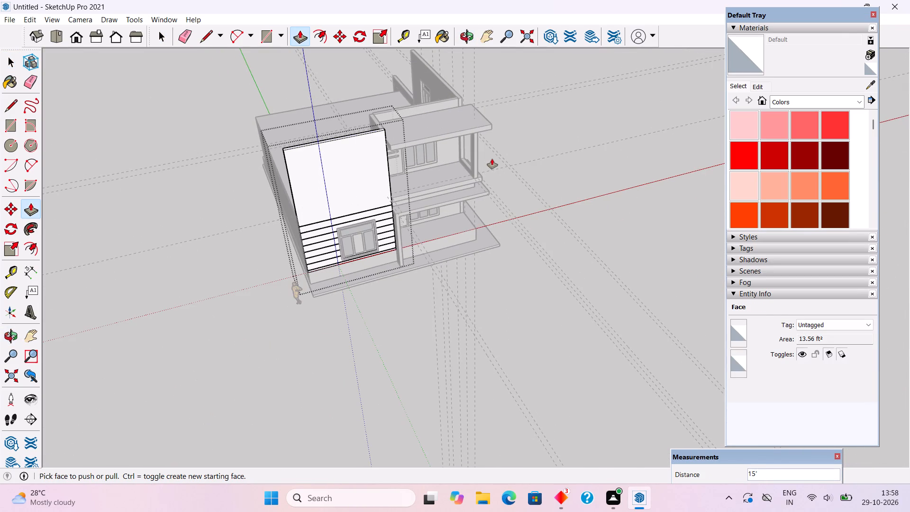
pyautogui.moveTo(577, 223); pyautogui.dragTo(526, 140, button='middle')
pyautogui.press('space')
pyautogui.click(546, 138)
# Examine the raised front wall from the front, and the balcony floor where it meets the solid side wall.
pyautogui.scroll(4, 318, 156)
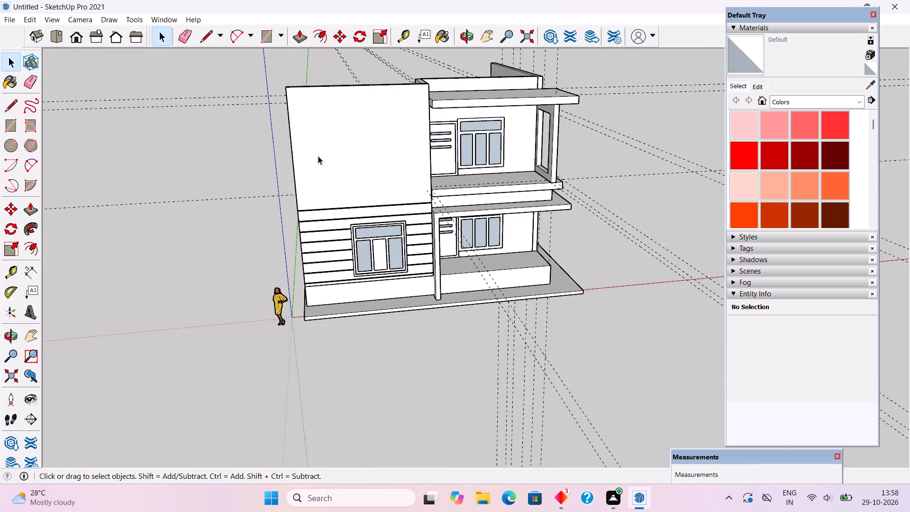
pyautogui.scroll(3, 396, 188)
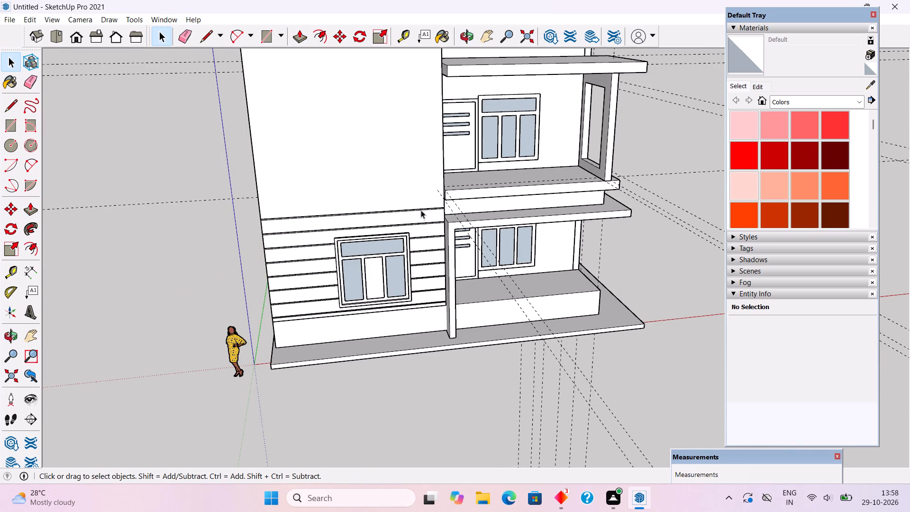
pyautogui.scroll(-2, 423, 214)
pyautogui.moveTo(441, 219); pyautogui.dragTo(461, 202, button='middle')
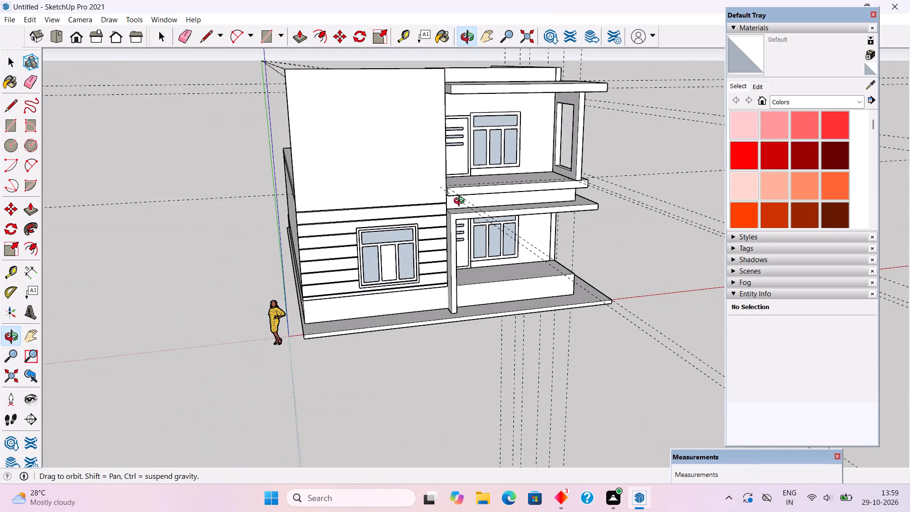
pyautogui.moveTo(461, 202); pyautogui.dragTo(369, 186, button='middle')
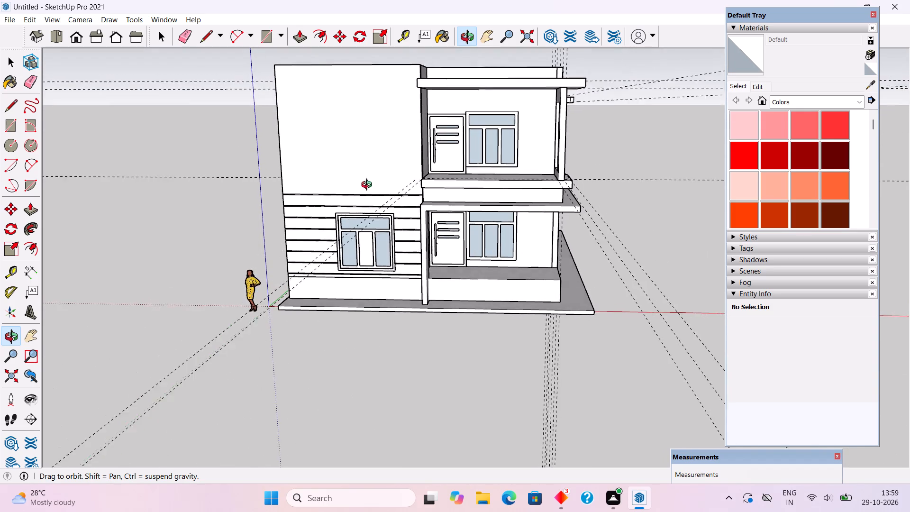
pyautogui.moveTo(369, 186); pyautogui.dragTo(381, 191, button='middle')
pyautogui.scroll(-3, 382, 196)
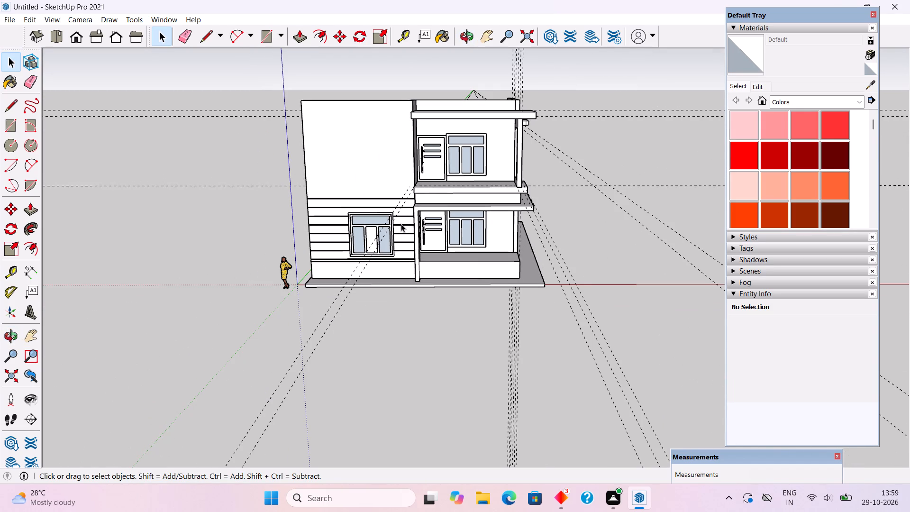
pyautogui.scroll(2, 492, 238)
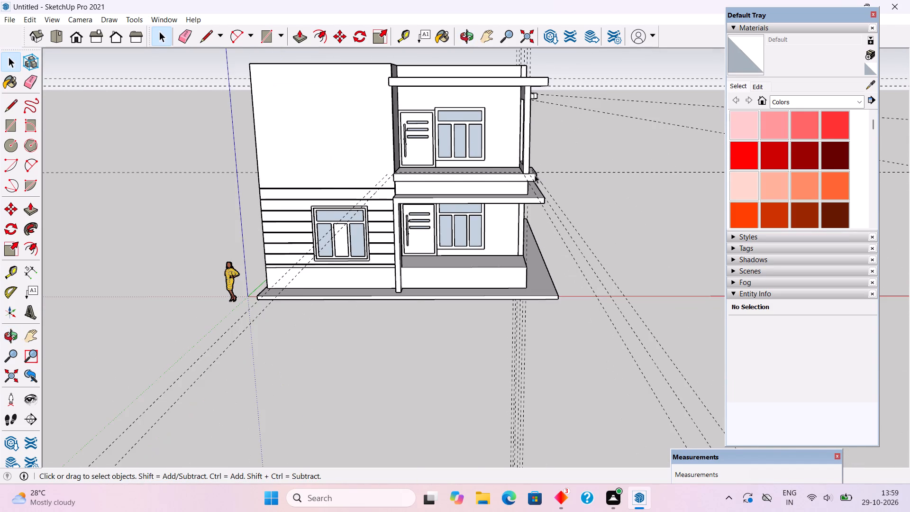
pyautogui.moveTo(517, 182); pyautogui.dragTo(357, 223, button='middle')
pyautogui.scroll(12, 365, 158)
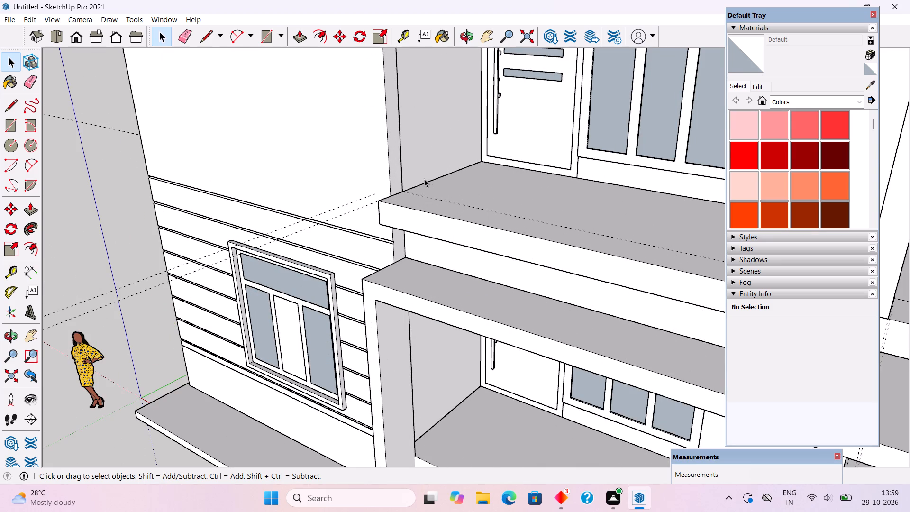
pyautogui.scroll(4, 401, 180)
pyautogui.moveTo(390, 188); pyautogui.dragTo(272, 203, button='middle')
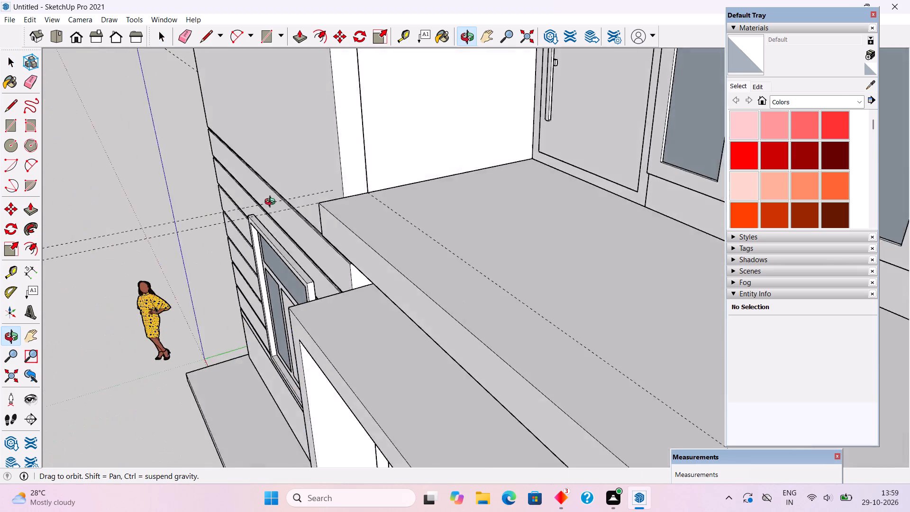
pyautogui.moveTo(272, 203); pyautogui.dragTo(207, 210, button='middle')
pyautogui.scroll(-5, 364, 211)
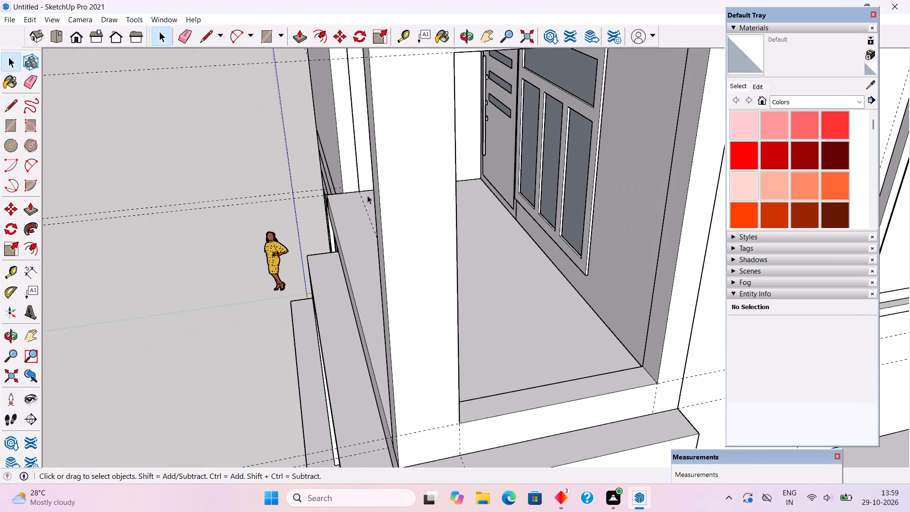
pyautogui.moveTo(382, 237); pyautogui.dragTo(437, 258, button='middle')
pyautogui.scroll(6, 309, 152)
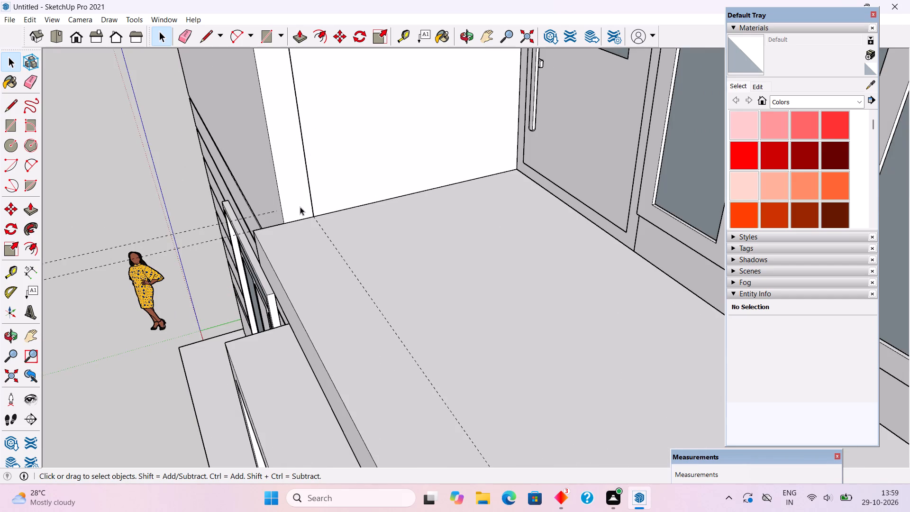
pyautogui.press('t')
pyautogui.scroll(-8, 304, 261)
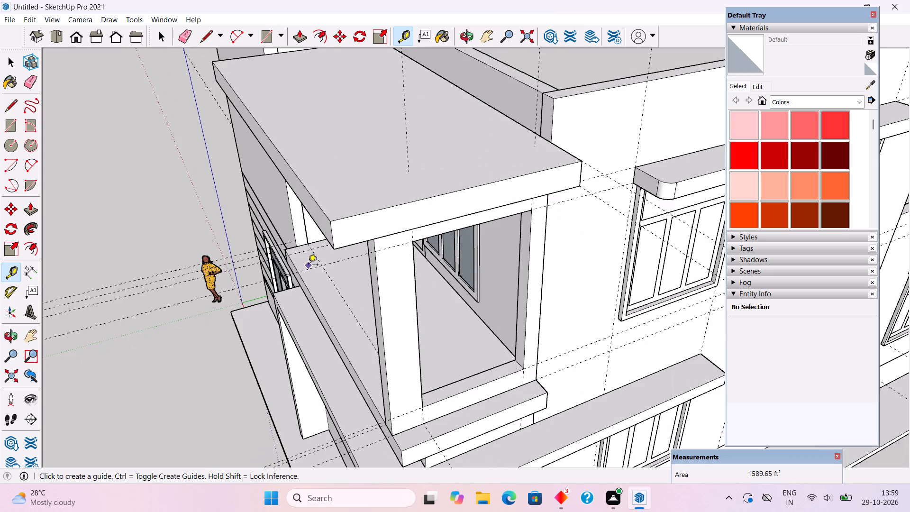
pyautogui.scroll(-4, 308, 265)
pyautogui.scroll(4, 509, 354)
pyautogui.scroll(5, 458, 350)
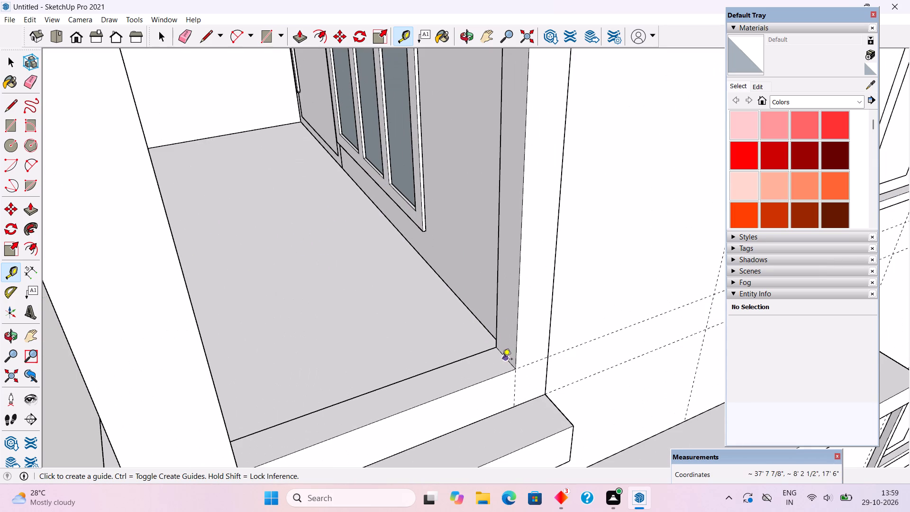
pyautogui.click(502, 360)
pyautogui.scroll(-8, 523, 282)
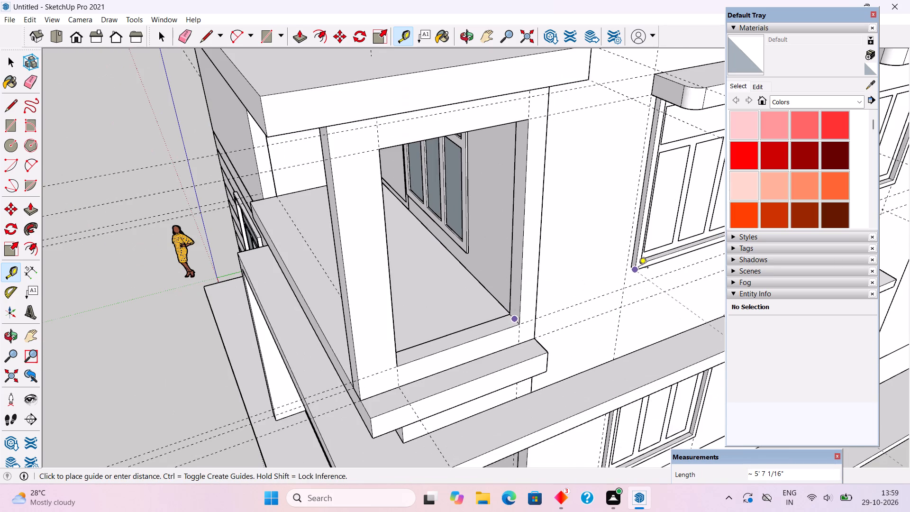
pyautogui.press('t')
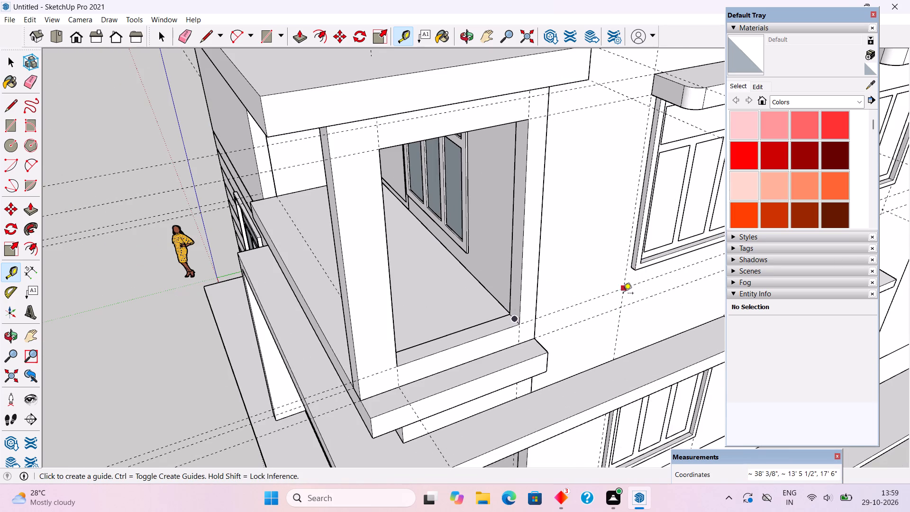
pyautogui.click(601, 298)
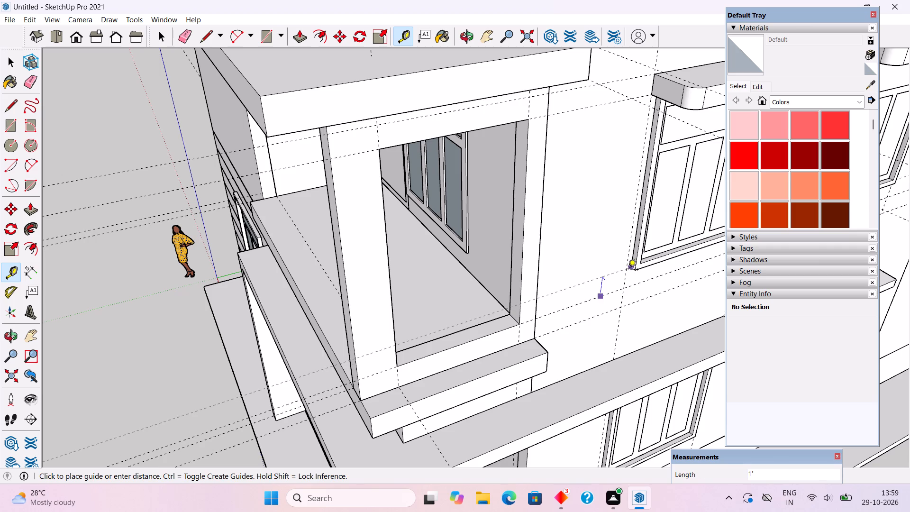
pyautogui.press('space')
# Place a guide 2' above the bottom edge of the opening in the balcony's side wall.
pyautogui.scroll(5, 395, 367)
pyautogui.moveTo(551, 363); pyautogui.dragTo(573, 357, button='middle')
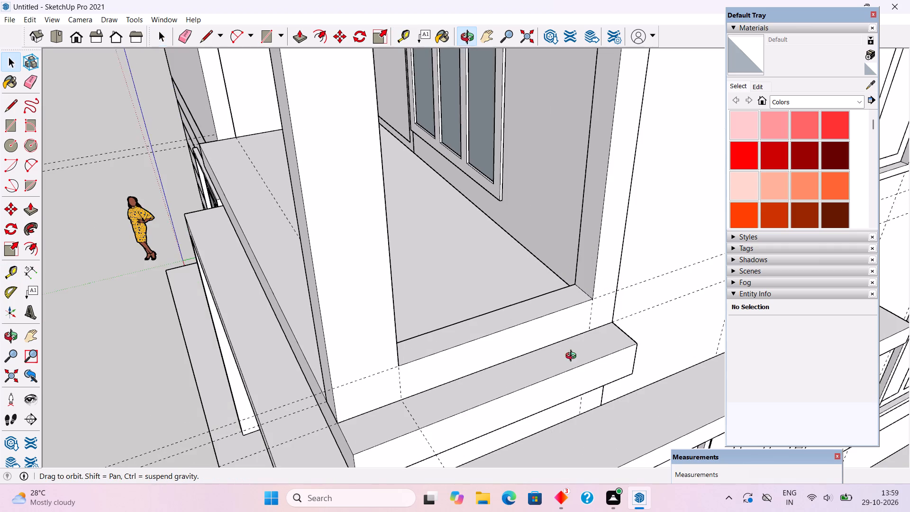
pyautogui.moveTo(573, 357); pyautogui.dragTo(608, 345, button='middle')
pyautogui.scroll(5, 624, 311)
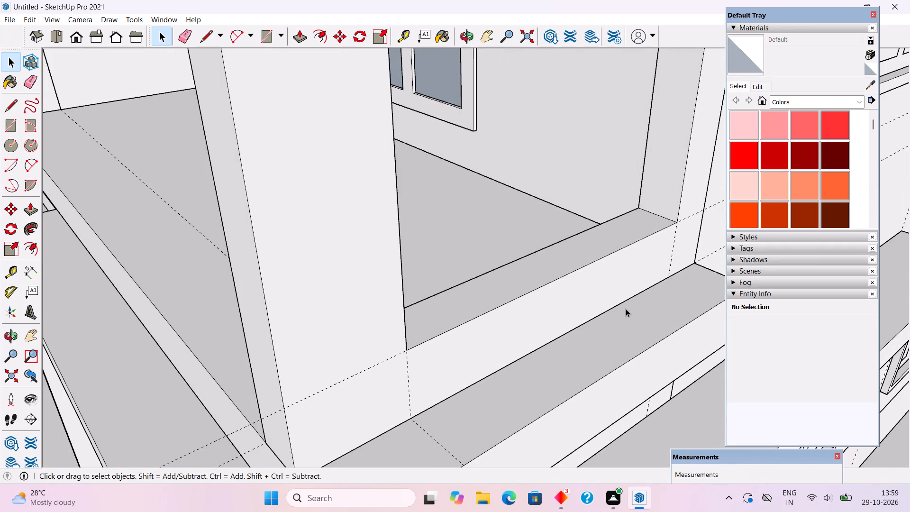
pyautogui.press('t')
pyautogui.click(663, 217)
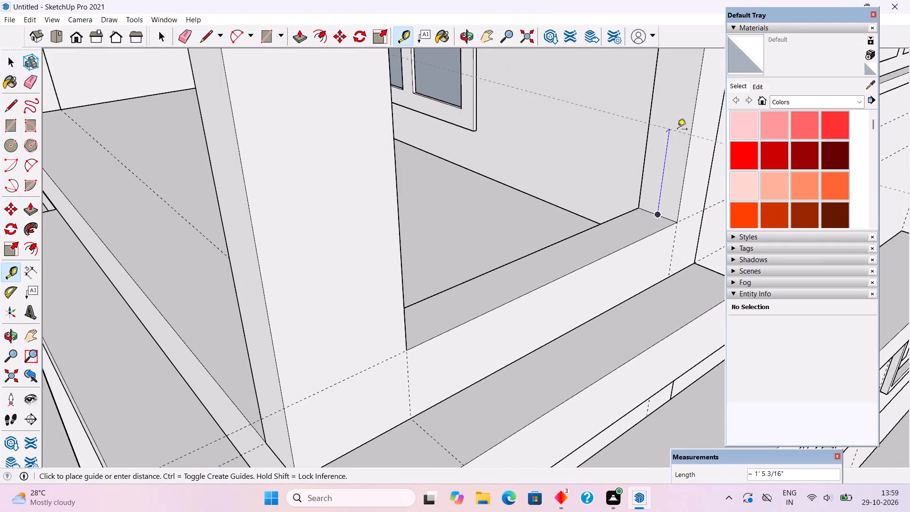
pyautogui.write("2'")
pyautogui.press('Return')
# Place a horizontal guide 3' above the balcony floor on the solid side wall's inner face.
pyautogui.scroll(-3, 676, 210)
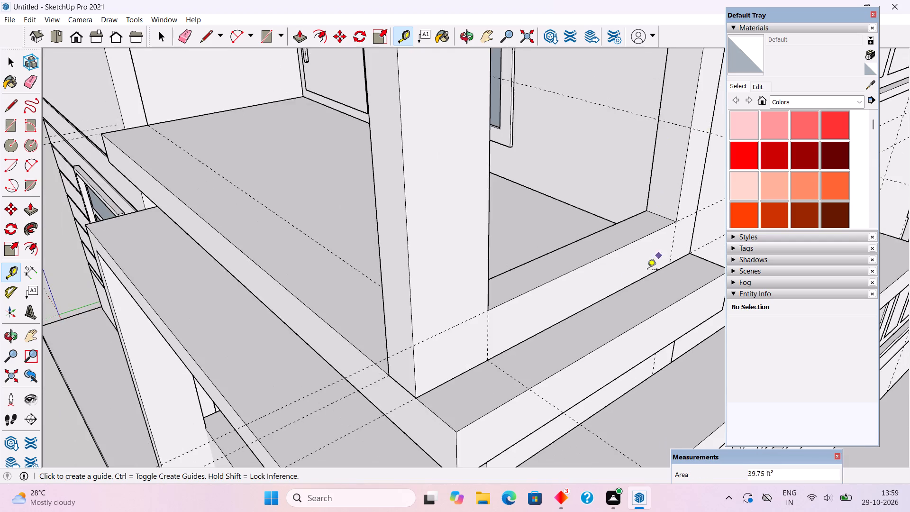
pyautogui.scroll(-8, 593, 329)
pyautogui.moveTo(577, 382); pyautogui.dragTo(577, 257, button='middle')
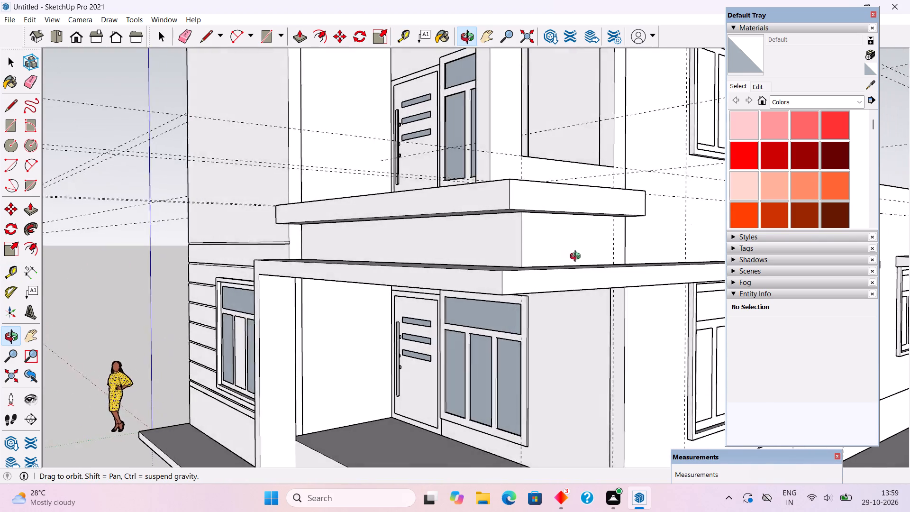
pyautogui.moveTo(577, 257); pyautogui.dragTo(726, 445, button='middle')
pyautogui.scroll(5, 276, 286)
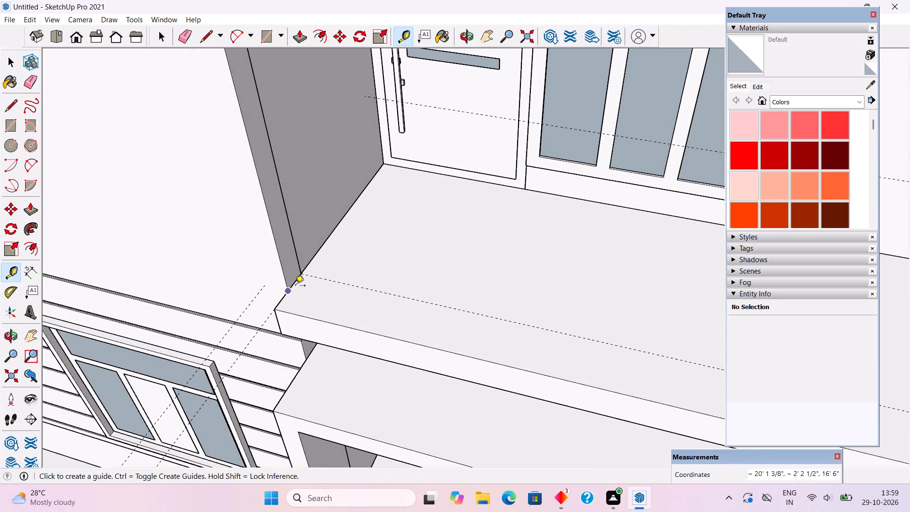
pyautogui.click(296, 284)
pyautogui.write("3'")
pyautogui.press('Return')
pyautogui.press('space')
# Draw a circle of about 1 5/8" radius on the solid side wall's front strip facing the balcony, centred on the 3' guide.
pyautogui.scroll(3, 292, 214)
pyautogui.moveTo(290, 214); pyautogui.dragTo(80, 220, button='middle')
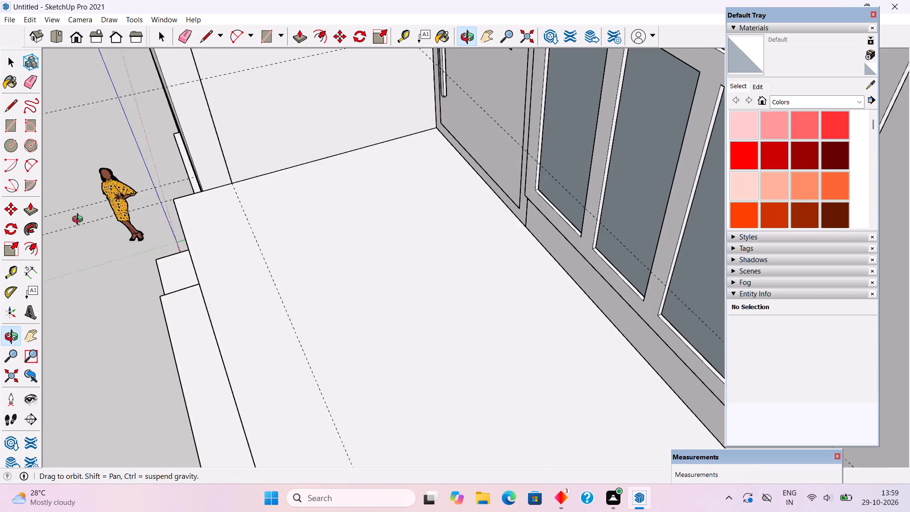
pyautogui.moveTo(80, 220); pyautogui.dragTo(103, 210, button='middle')
pyautogui.scroll(-3, 107, 213)
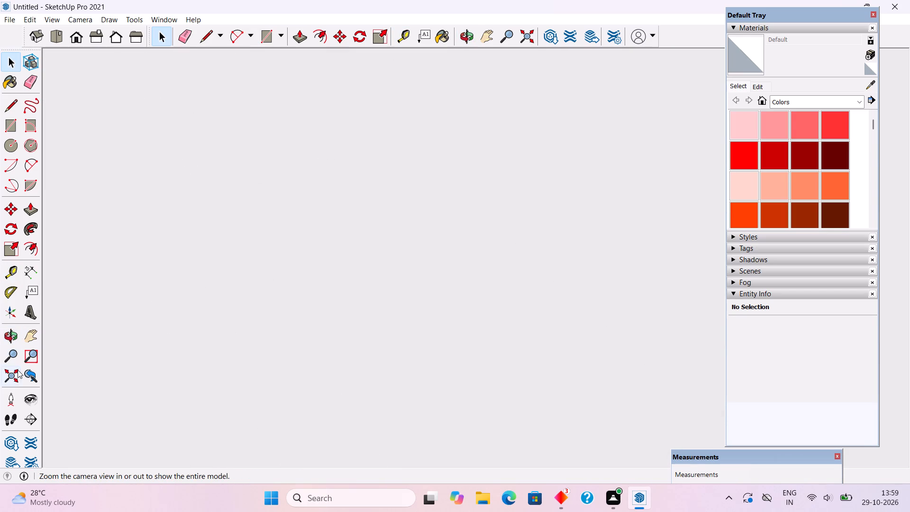
pyautogui.click(18, 373)
pyautogui.moveTo(380, 305); pyautogui.dragTo(369, 196, button='middle')
pyautogui.scroll(5, 289, 196)
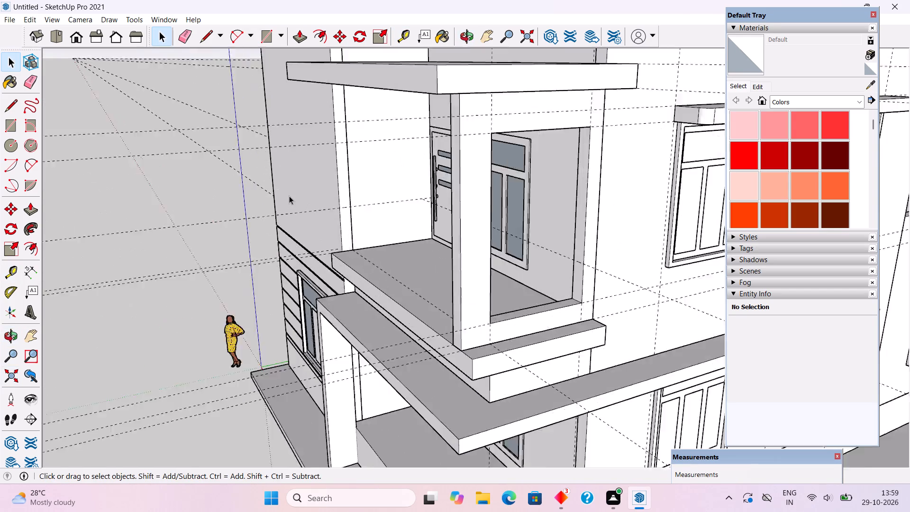
pyautogui.scroll(3, 289, 196)
pyautogui.scroll(5, 349, 241)
pyautogui.moveTo(394, 206); pyautogui.dragTo(329, 201, button='middle')
pyautogui.scroll(2, 355, 190)
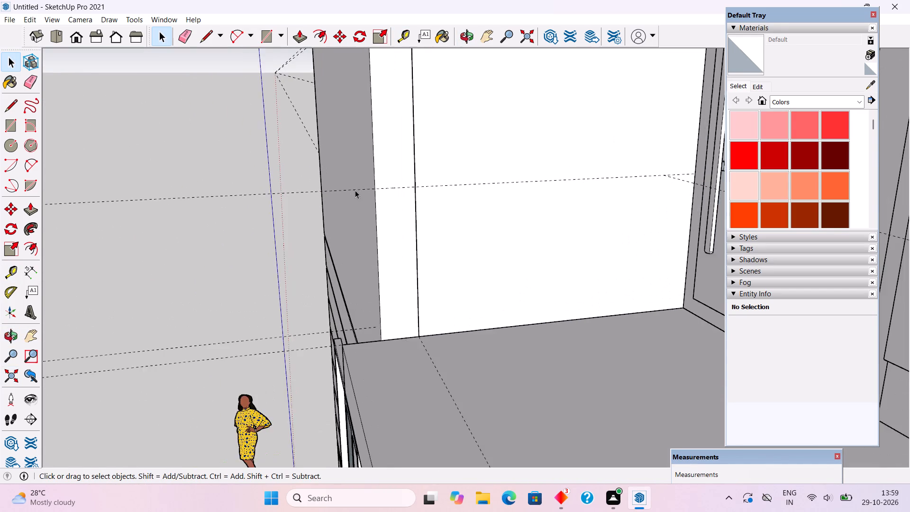
pyautogui.scroll(4, 355, 190)
pyautogui.press('c')
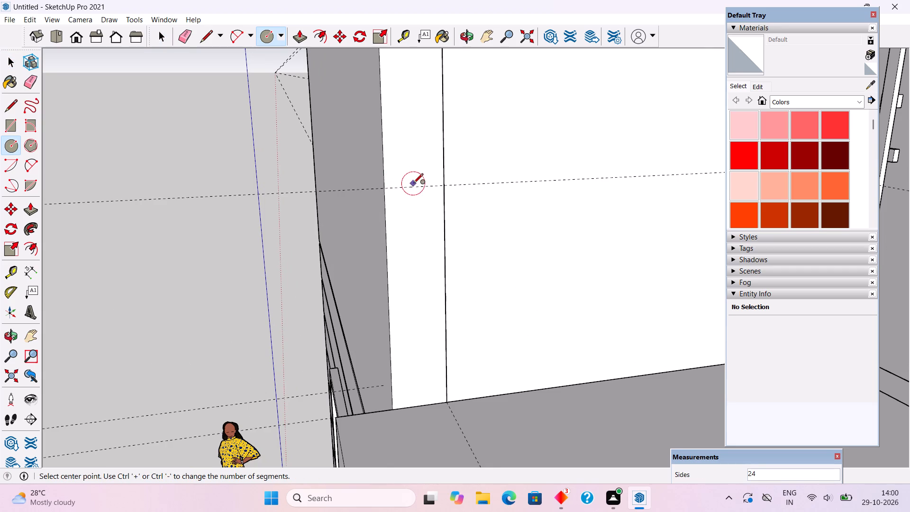
pyautogui.click(416, 186)
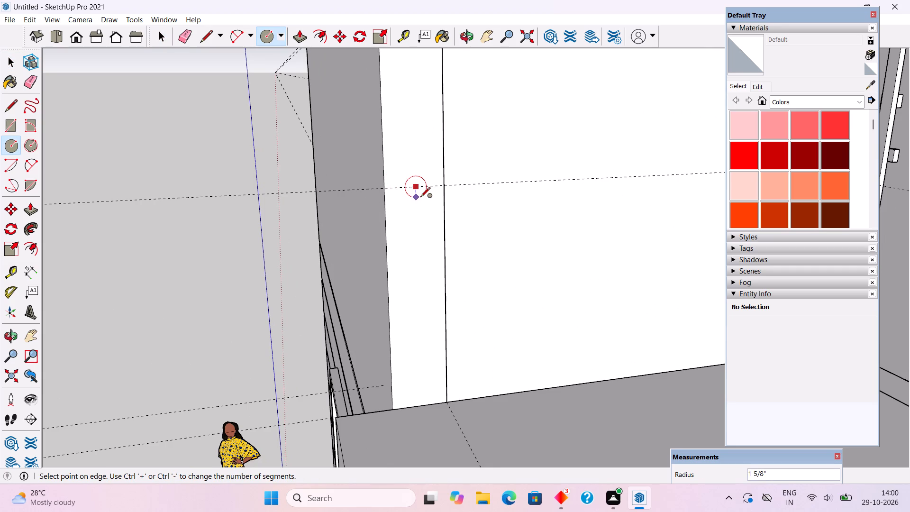
pyautogui.click(420, 198)
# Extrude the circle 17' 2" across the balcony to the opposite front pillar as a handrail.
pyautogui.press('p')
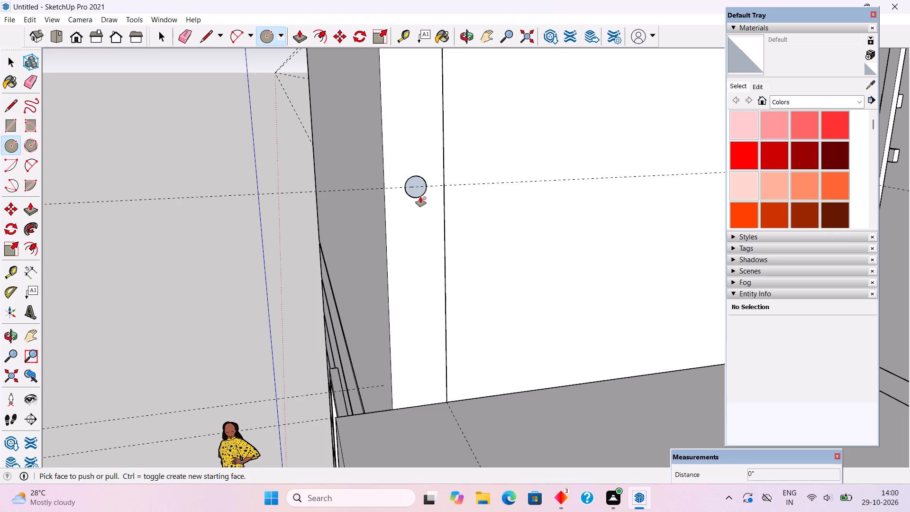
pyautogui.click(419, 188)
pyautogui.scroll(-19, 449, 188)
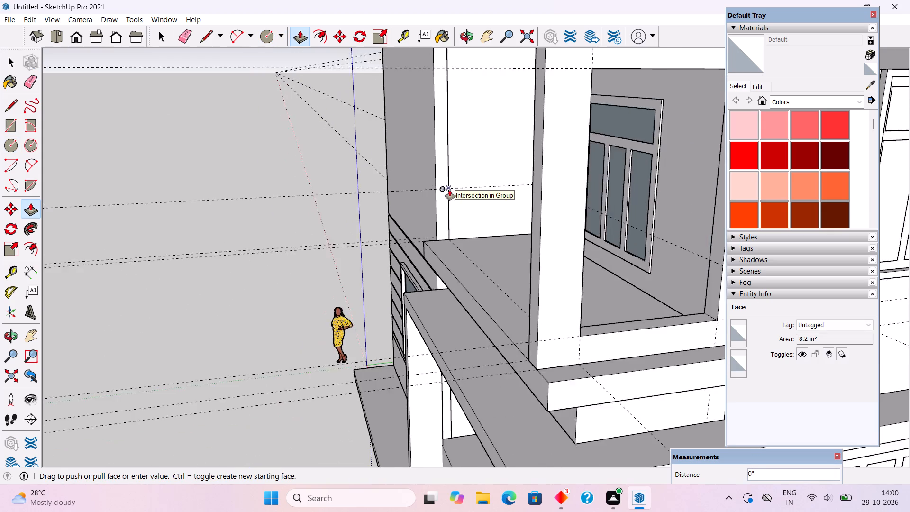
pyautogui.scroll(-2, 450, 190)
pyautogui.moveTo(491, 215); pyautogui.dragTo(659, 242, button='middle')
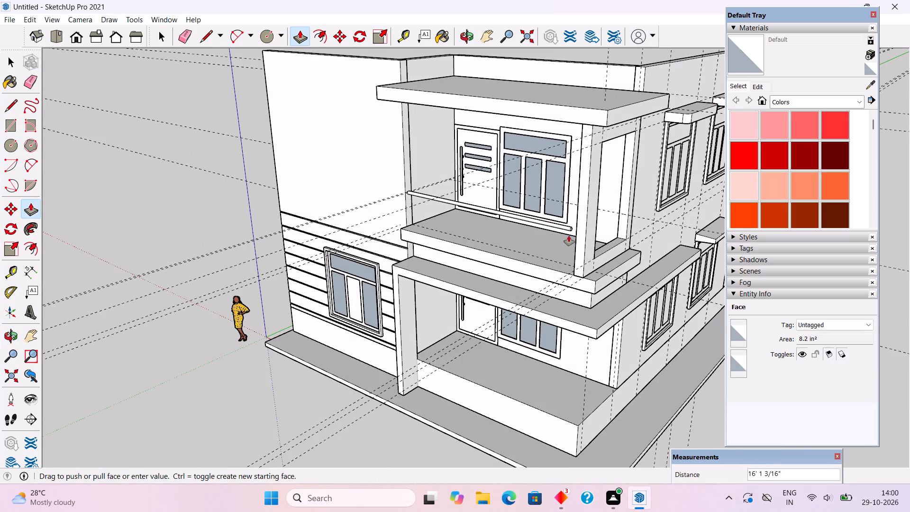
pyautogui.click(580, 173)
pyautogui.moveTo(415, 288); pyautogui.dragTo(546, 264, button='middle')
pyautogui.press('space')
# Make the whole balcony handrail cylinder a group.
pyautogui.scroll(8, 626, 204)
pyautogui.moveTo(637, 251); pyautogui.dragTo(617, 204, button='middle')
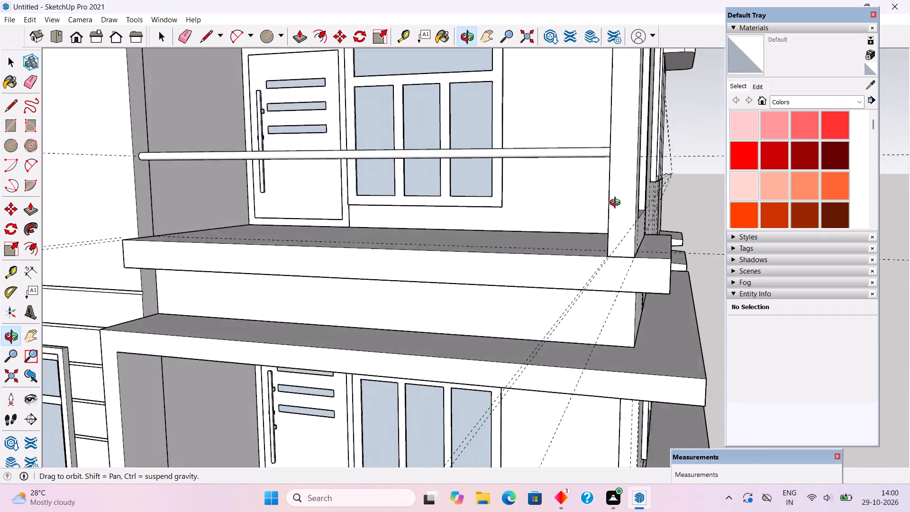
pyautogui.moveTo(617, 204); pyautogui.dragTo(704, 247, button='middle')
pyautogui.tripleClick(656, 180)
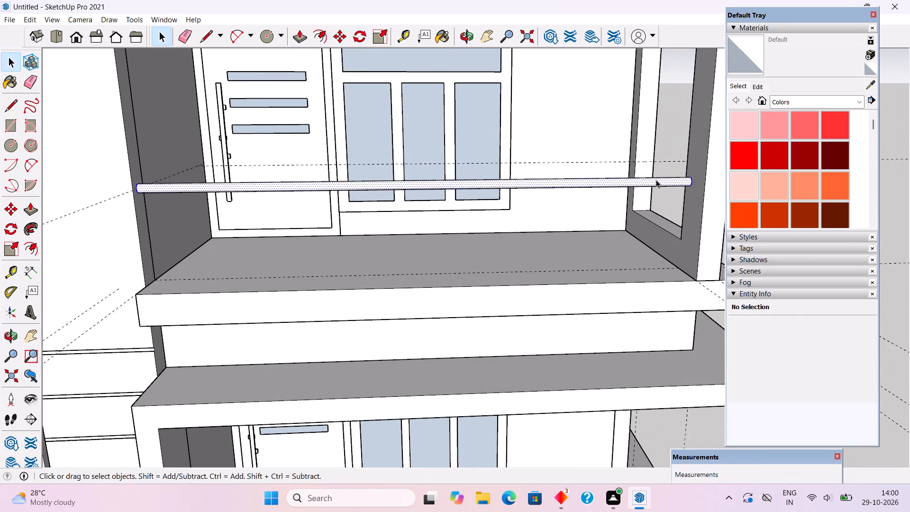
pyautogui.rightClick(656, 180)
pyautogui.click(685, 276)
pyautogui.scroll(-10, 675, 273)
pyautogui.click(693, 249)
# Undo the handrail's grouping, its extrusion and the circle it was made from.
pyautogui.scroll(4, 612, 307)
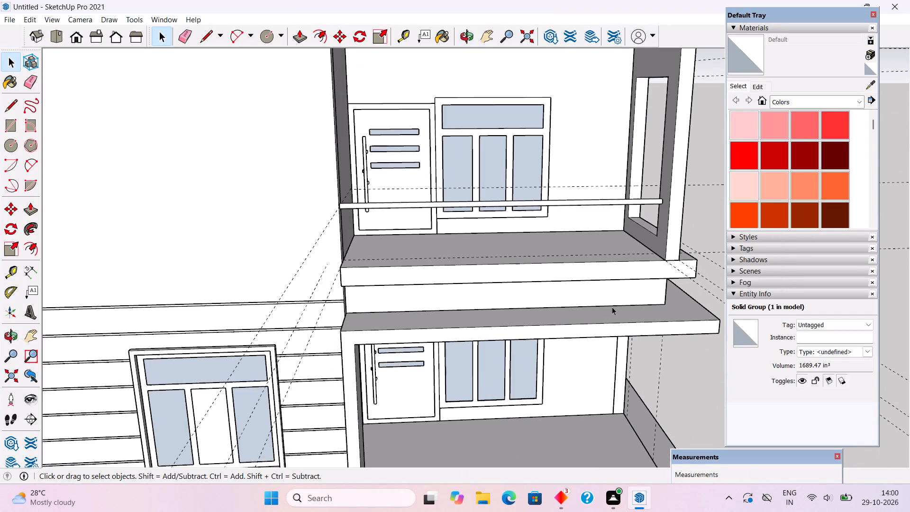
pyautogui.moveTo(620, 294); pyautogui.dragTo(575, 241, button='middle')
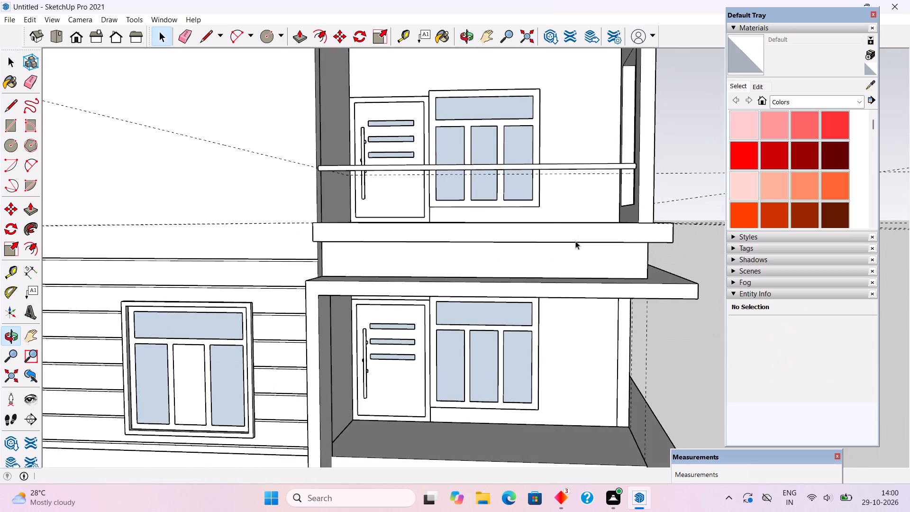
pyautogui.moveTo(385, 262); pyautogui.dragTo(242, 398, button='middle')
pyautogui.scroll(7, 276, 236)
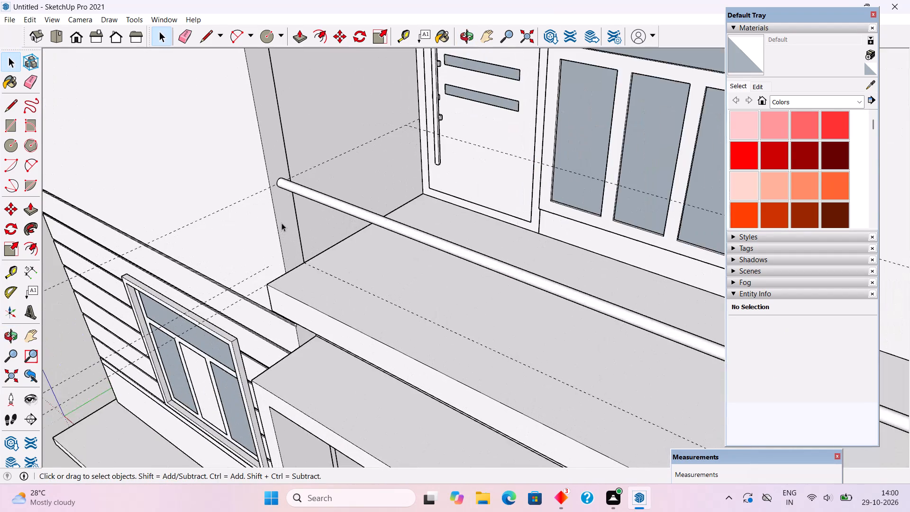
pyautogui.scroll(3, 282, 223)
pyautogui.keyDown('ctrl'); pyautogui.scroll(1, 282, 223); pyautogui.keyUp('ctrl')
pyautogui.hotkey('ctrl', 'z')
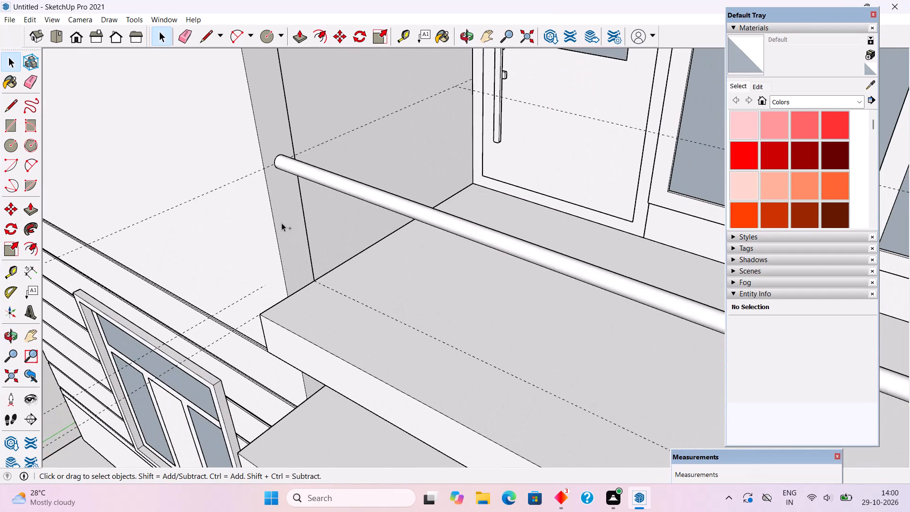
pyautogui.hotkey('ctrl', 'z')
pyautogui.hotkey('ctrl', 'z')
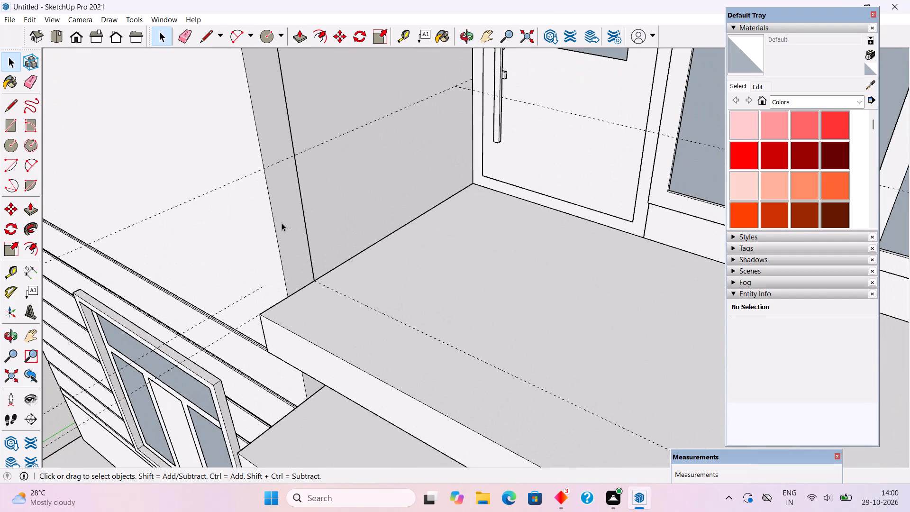
# Place a vertical guide 4.5" from the front edge of the solid side wall's strip facing the balcony.
pyautogui.press('t')
pyautogui.click(279, 249)
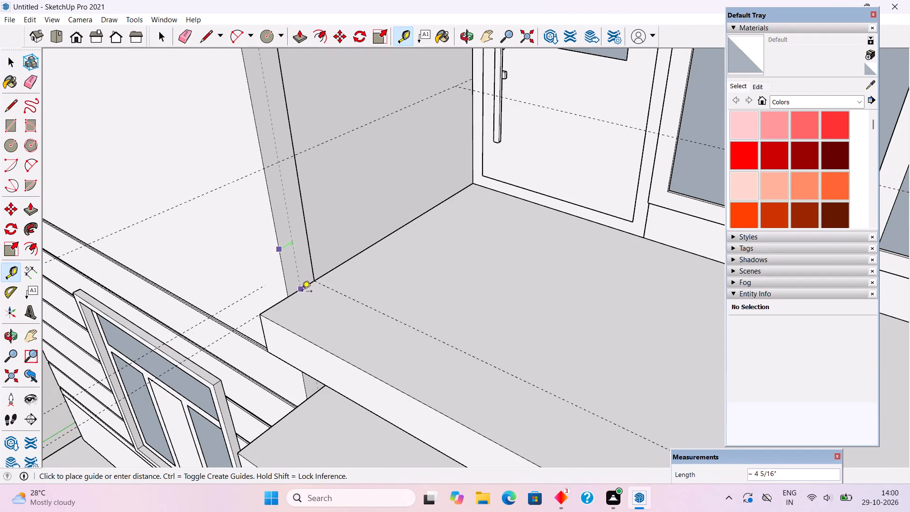
pyautogui.moveTo(301, 286); pyautogui.dragTo(238, 238, button='middle')
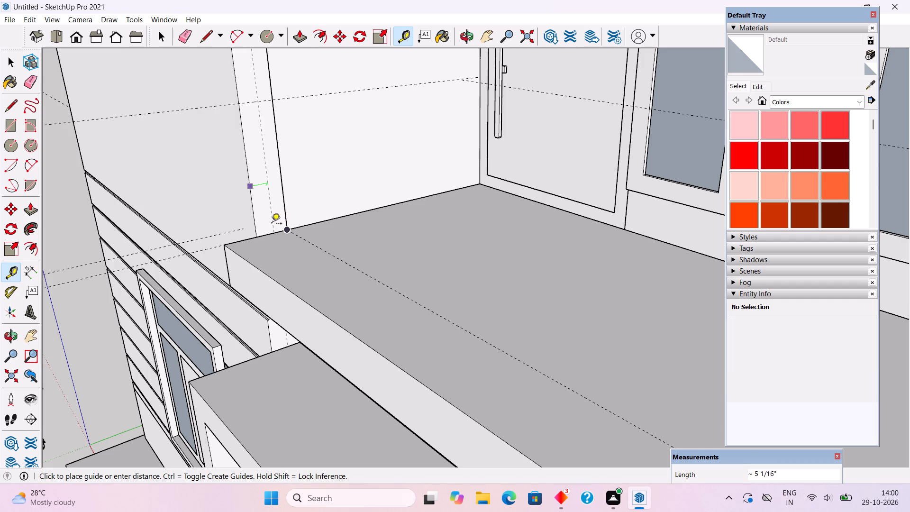
pyautogui.write('1.5')
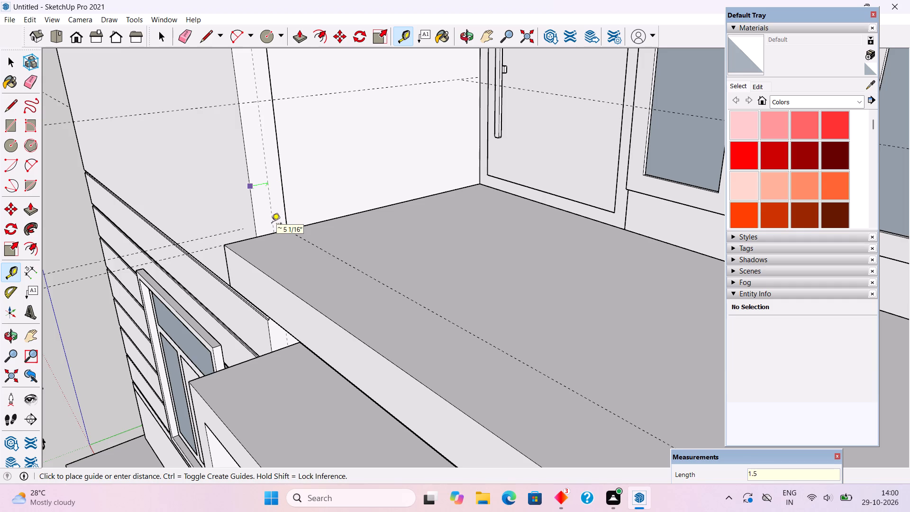
pyautogui.press('BackSpace')
pyautogui.press('BackSpace')
pyautogui.press('BackSpace')
pyautogui.write('4.5"')
pyautogui.press('Return')
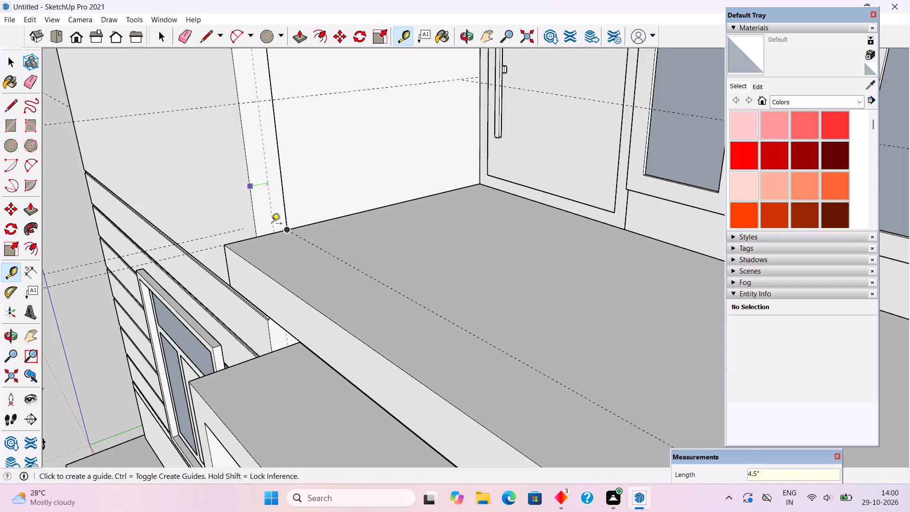
pyautogui.press('space')
# Draw a circle of 2" radius on the side wall strip, centred where the vertical guide crosses the horizontal handrail-height guide.
pyautogui.write('c')
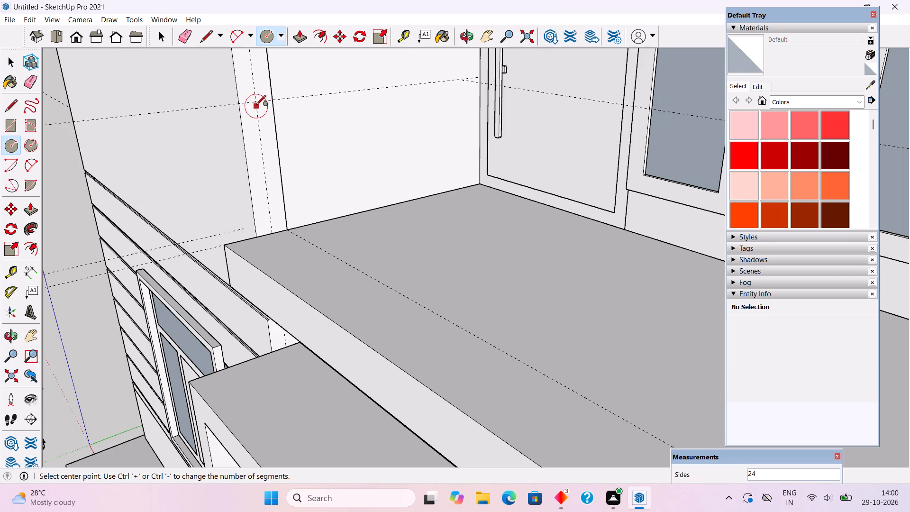
pyautogui.click(254, 102)
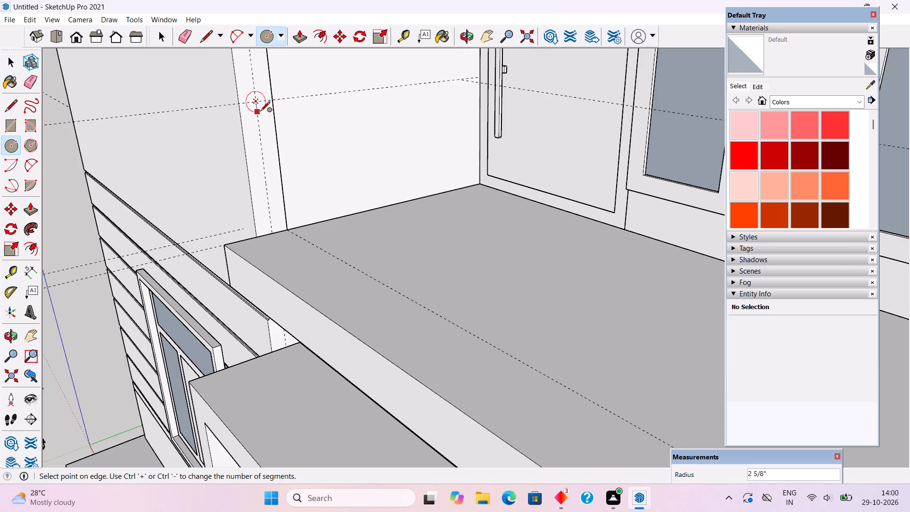
pyautogui.scroll(1, 260, 112)
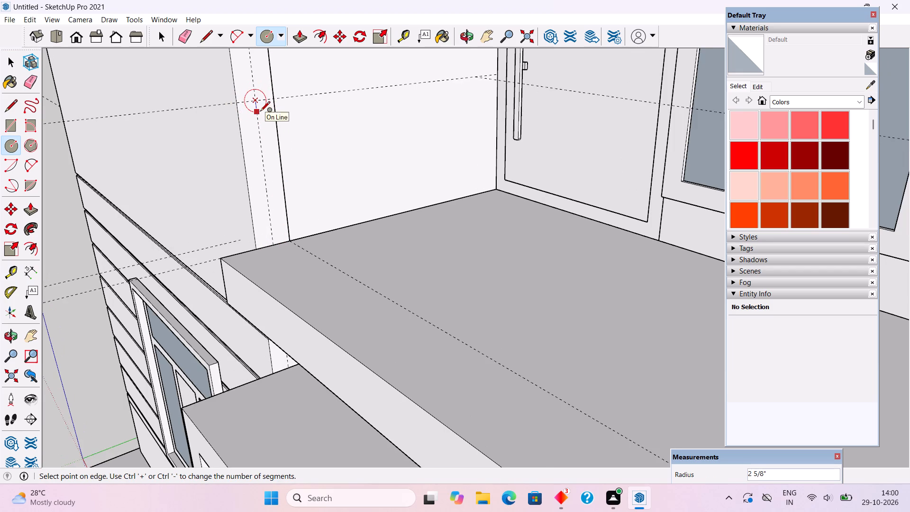
pyautogui.scroll(1, 260, 112)
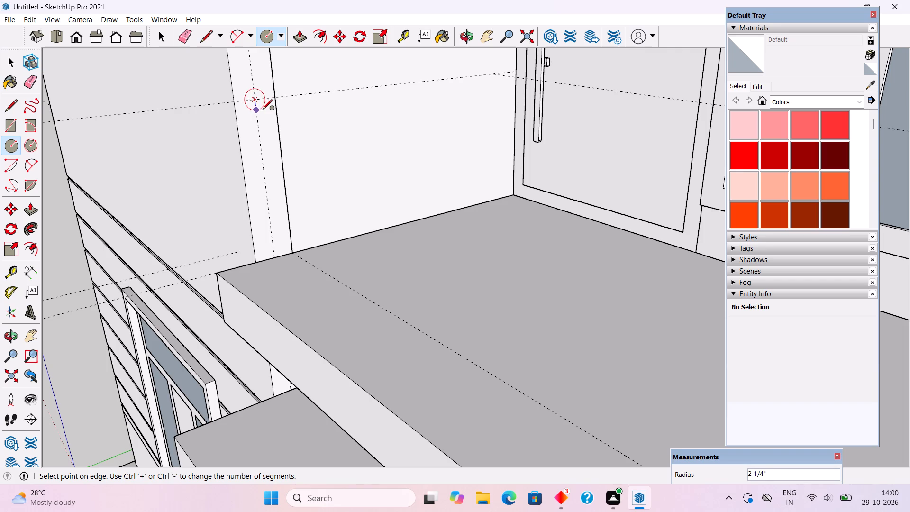
pyautogui.write('2"')
pyautogui.press('Return')
# Extrude the circle 17' 2" across the balcony to the opposite front pillar as a handrail.
pyautogui.press('p')
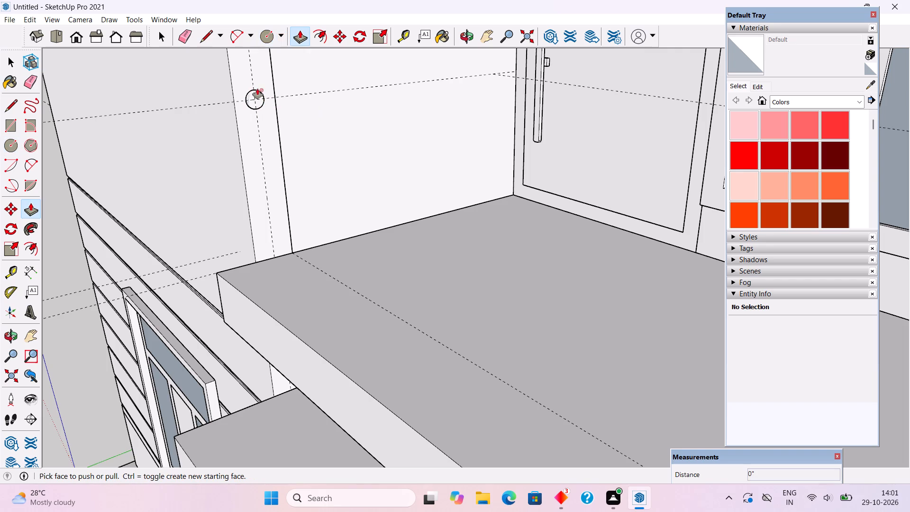
pyautogui.click(257, 98)
pyautogui.scroll(-11, 297, 104)
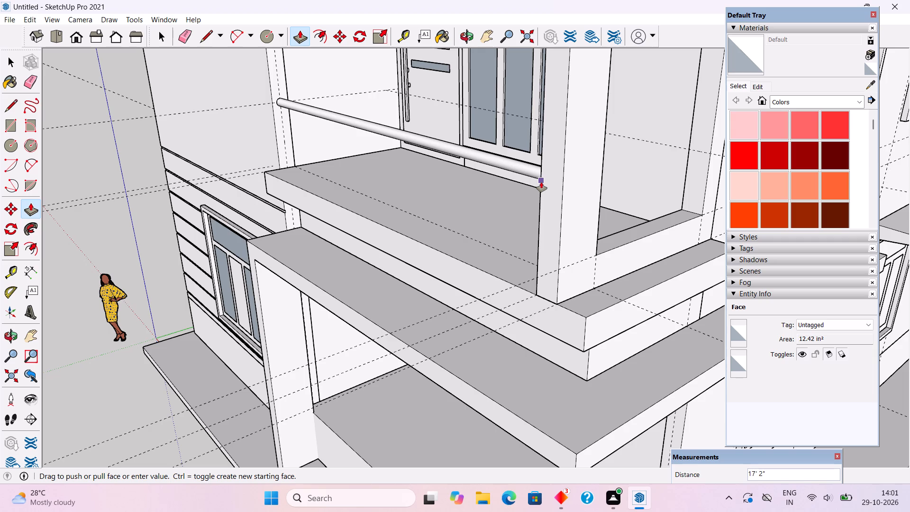
pyautogui.click(541, 182)
pyautogui.press('space')
# Make the whole balcony handrail cylinder a group.
pyautogui.moveTo(474, 224); pyautogui.dragTo(511, 262, button='middle')
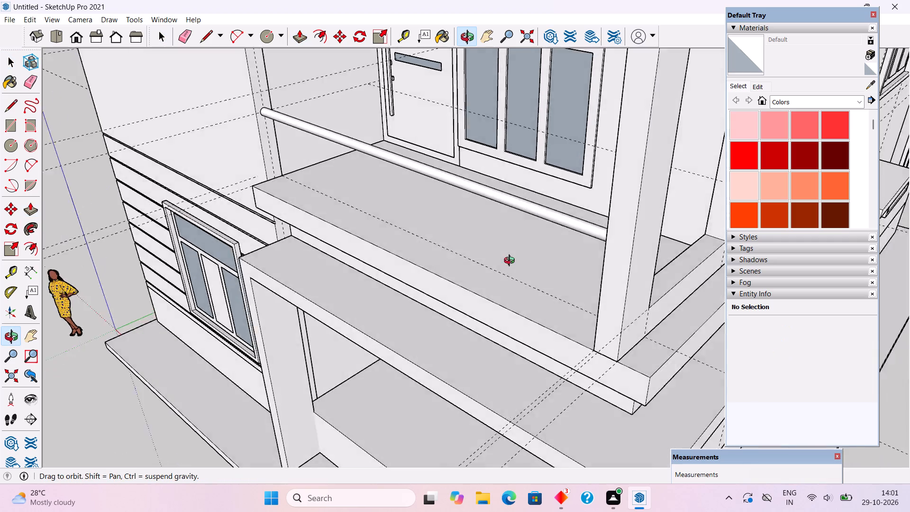
pyautogui.moveTo(511, 262); pyautogui.dragTo(675, 268, button='middle')
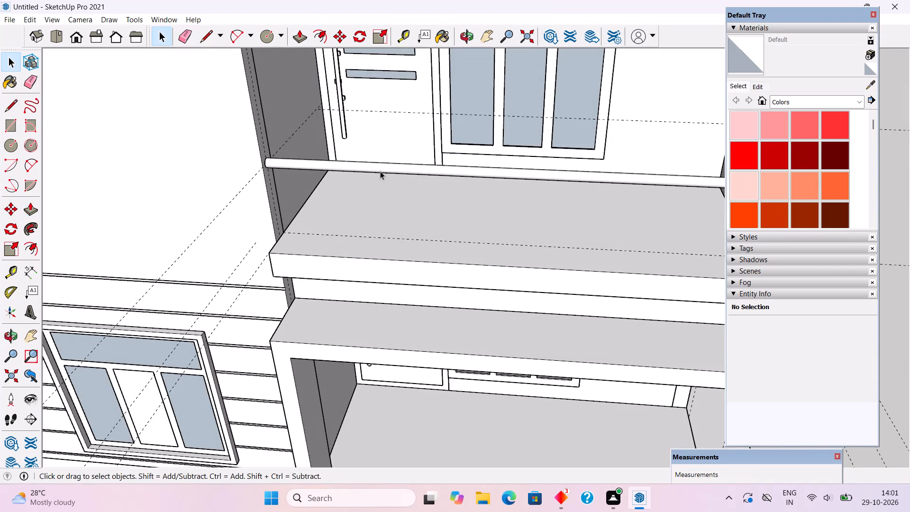
pyautogui.doubleClick(380, 171)
pyautogui.tripleClick(380, 171)
pyautogui.rightClick(380, 171)
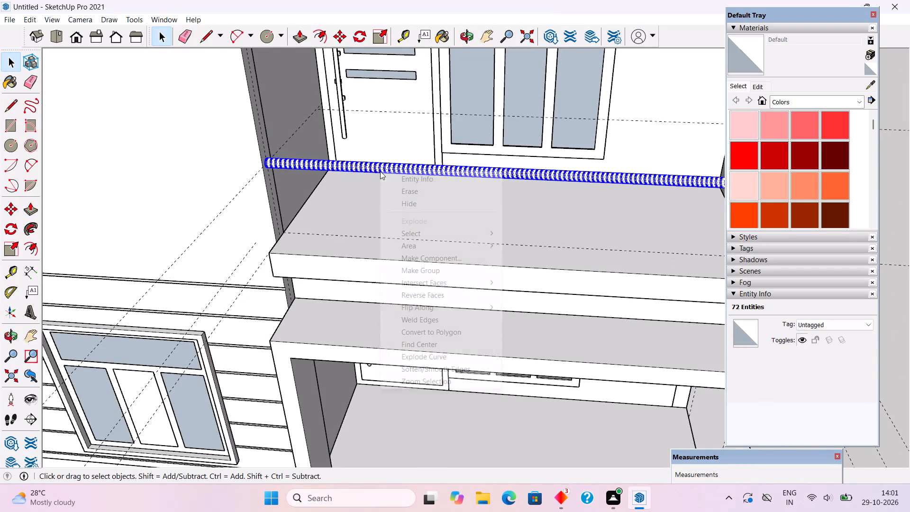
pyautogui.click(413, 271)
pyautogui.scroll(-11, 356, 265)
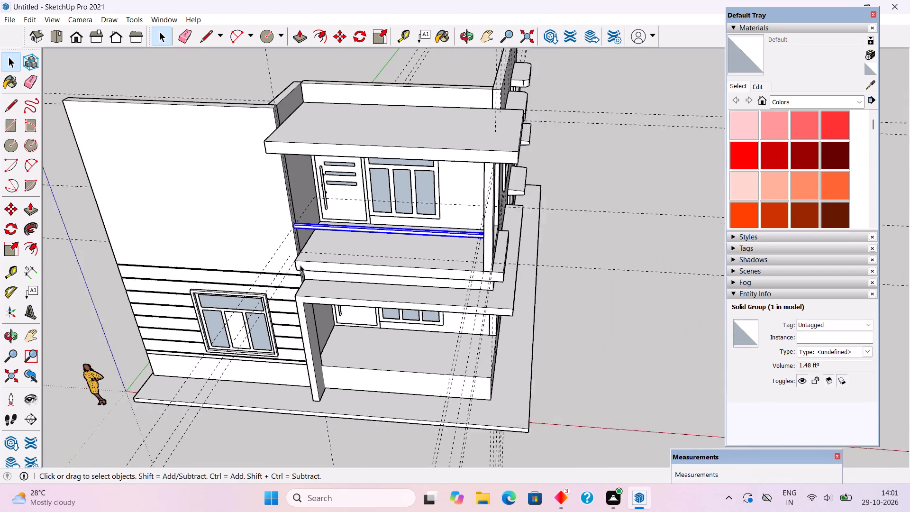
pyautogui.click(681, 326)
# Place a guide on the balcony floor 1' 1 1/2" from its front edge, meeting the side wall's vertical guide.
pyautogui.moveTo(464, 353); pyautogui.dragTo(572, 269, button='middle')
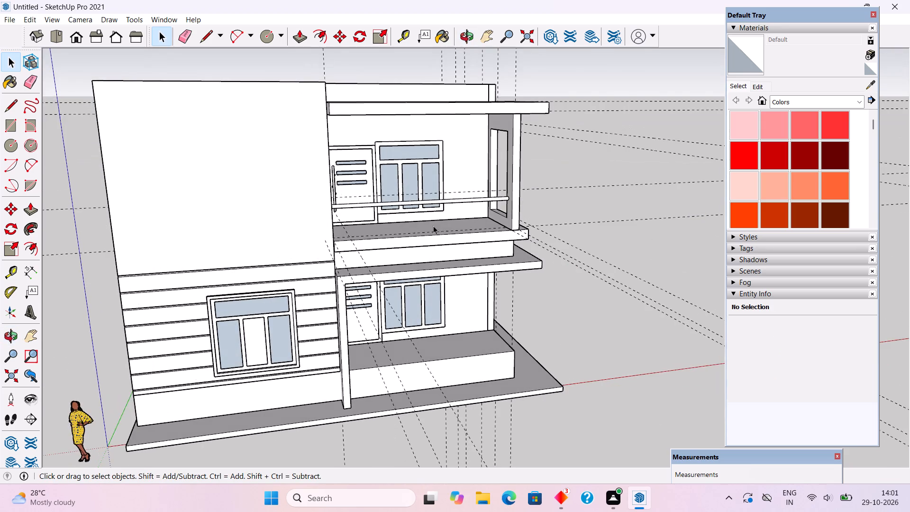
pyautogui.scroll(6, 430, 224)
pyautogui.moveTo(480, 237); pyautogui.dragTo(369, 348, button='middle')
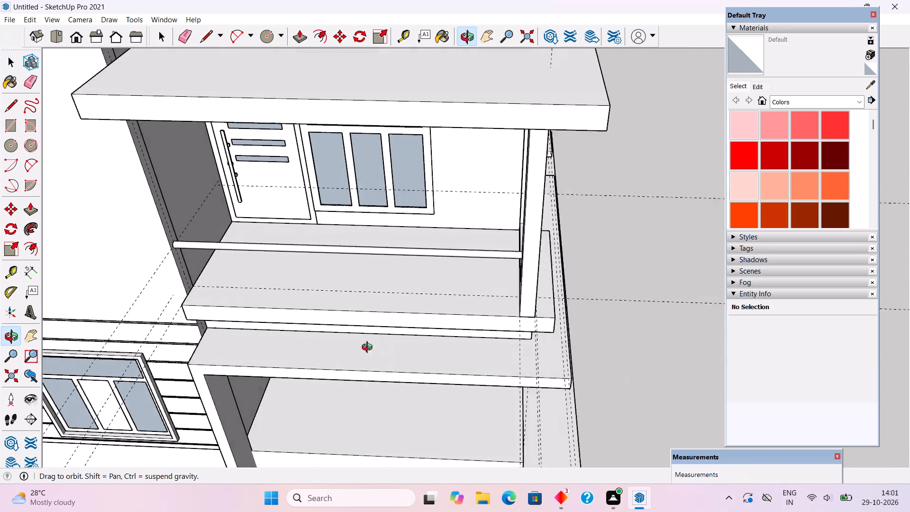
pyautogui.moveTo(369, 348); pyautogui.dragTo(320, 347, button='middle')
pyautogui.scroll(7, 222, 252)
pyautogui.moveTo(217, 293); pyautogui.dragTo(219, 312, button='middle')
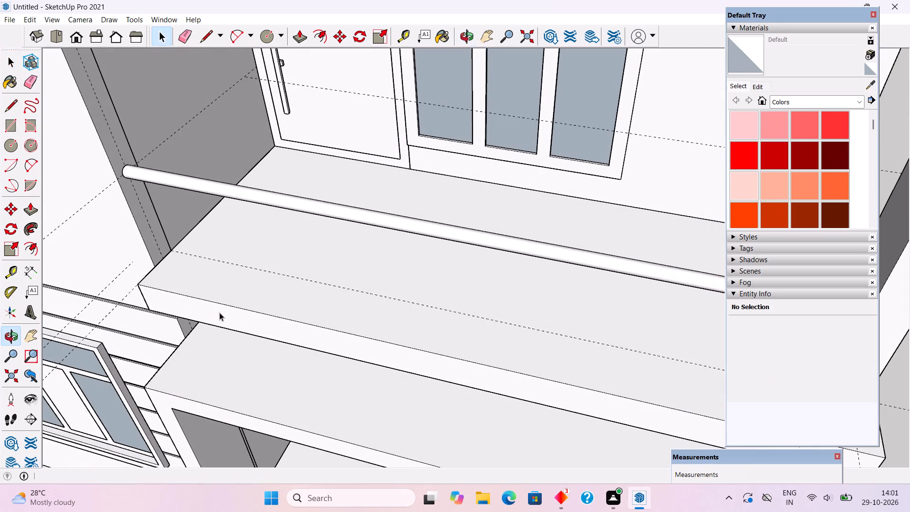
pyautogui.press('t')
pyautogui.click(195, 294)
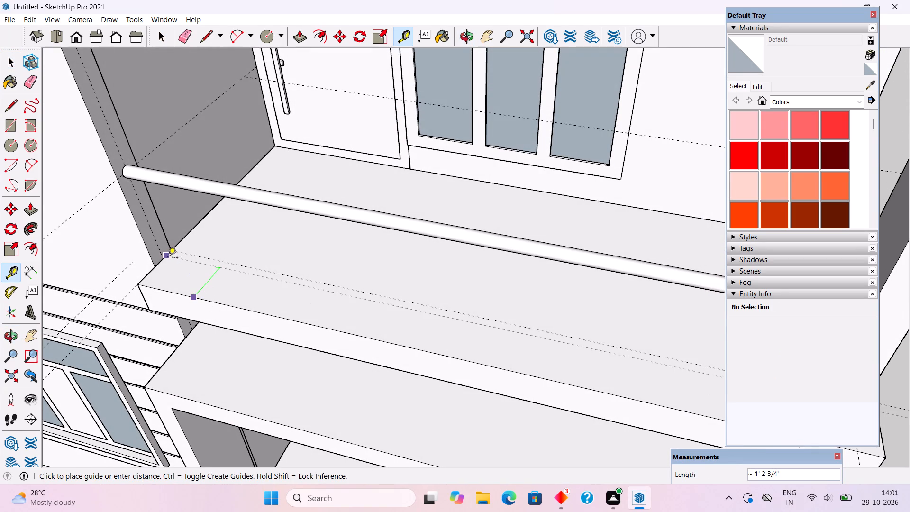
pyautogui.click(167, 260)
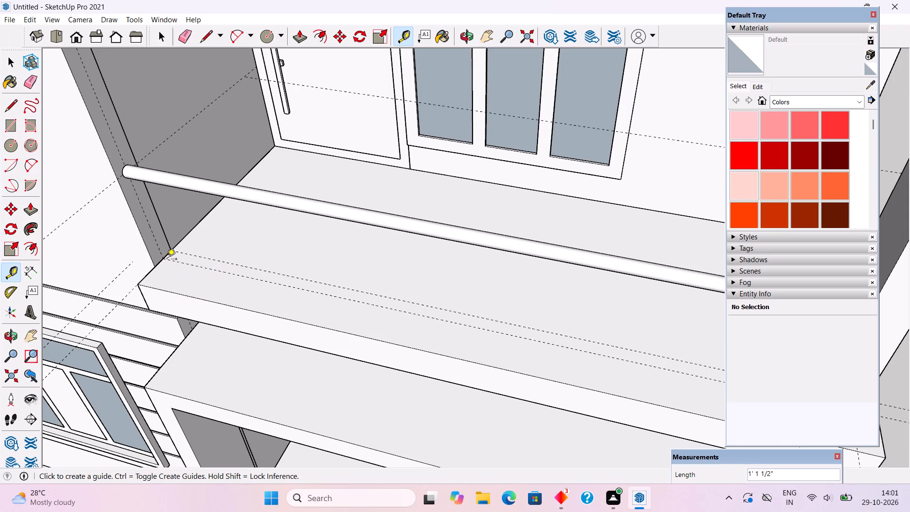
pyautogui.press('space')
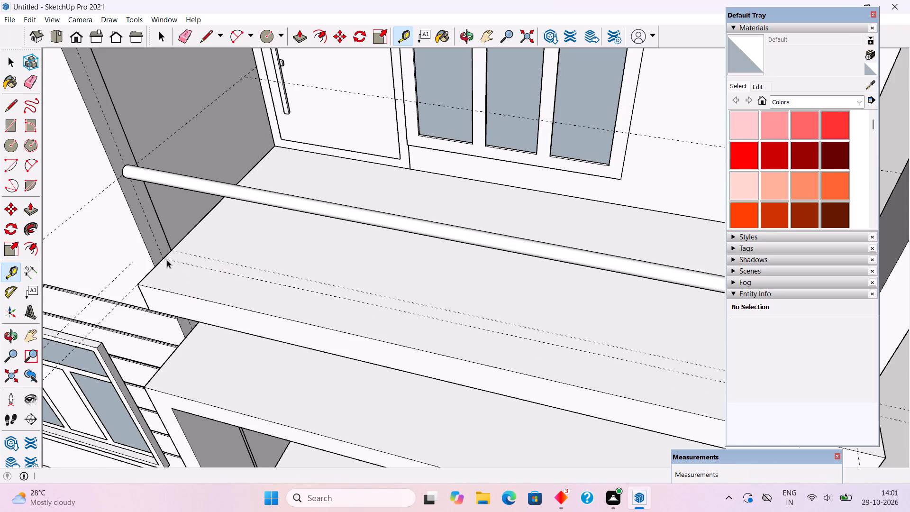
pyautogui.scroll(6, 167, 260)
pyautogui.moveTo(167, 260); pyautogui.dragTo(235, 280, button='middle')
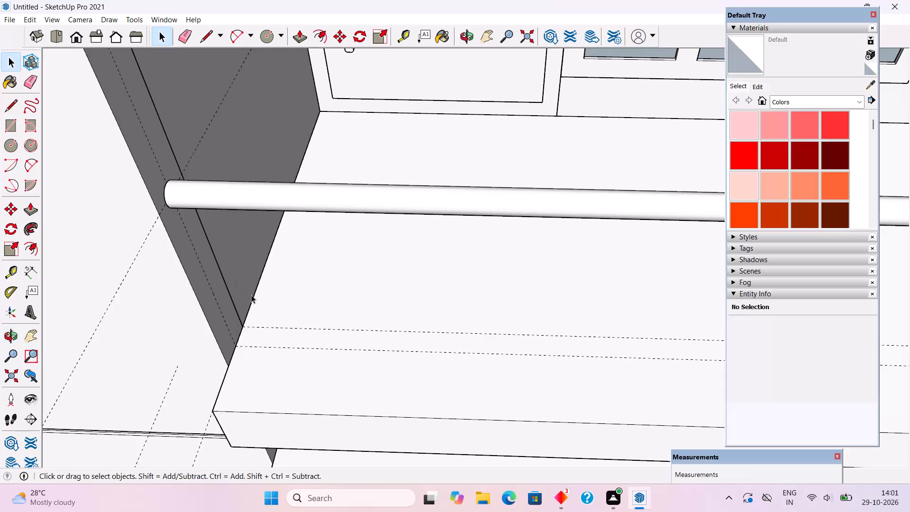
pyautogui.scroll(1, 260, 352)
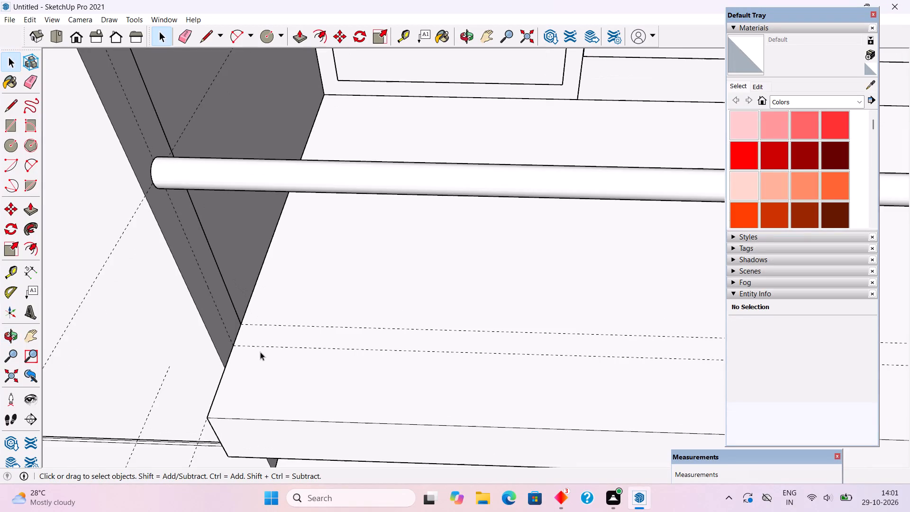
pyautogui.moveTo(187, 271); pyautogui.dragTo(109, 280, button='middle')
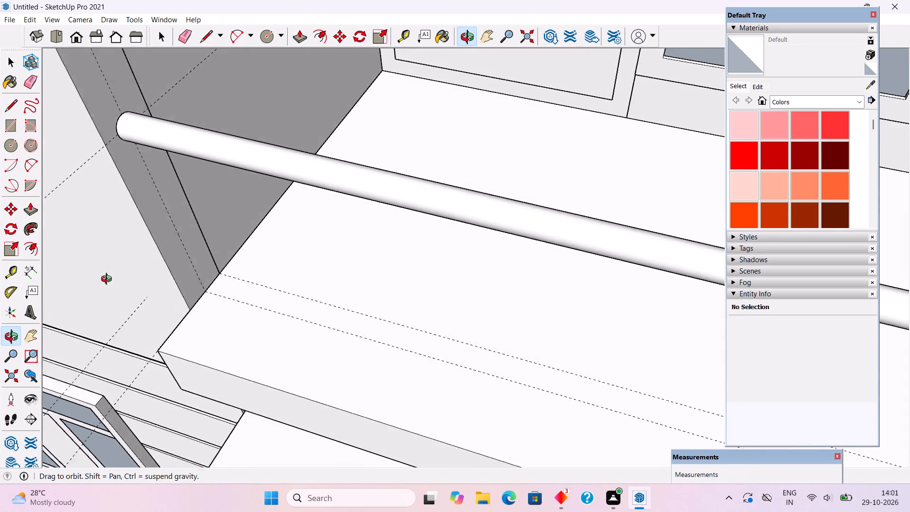
# Place two parallel guides on the balcony floor, one 1" to each side of the guide that meets the side wall's vertical guide.
pyautogui.moveTo(109, 280); pyautogui.dragTo(136, 274, button='middle')
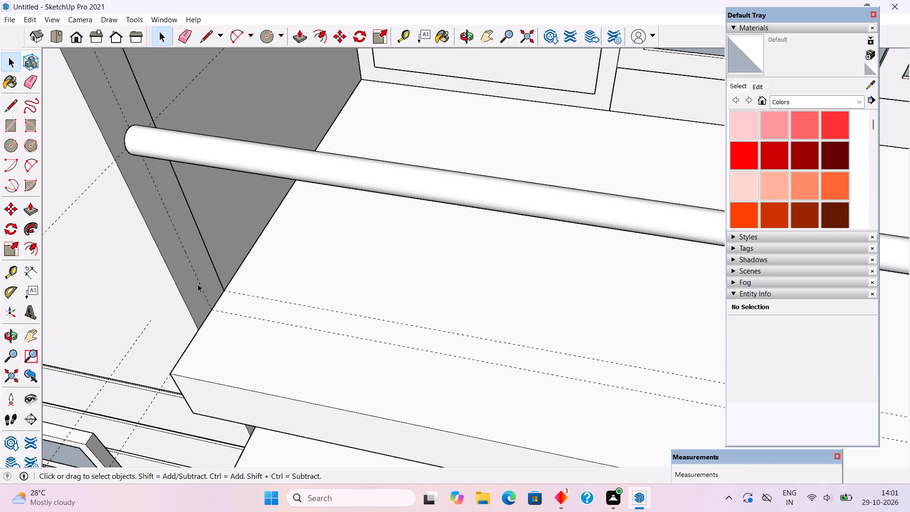
pyautogui.press('t')
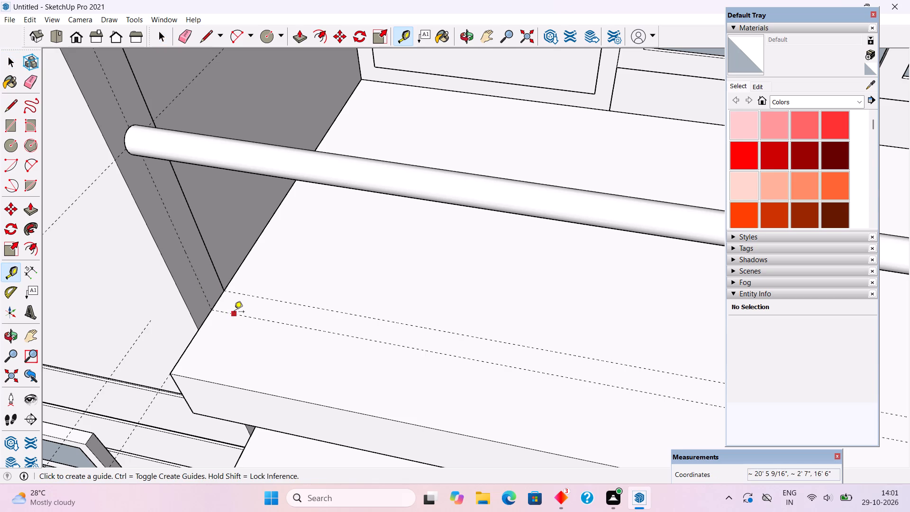
pyautogui.click(234, 312)
pyautogui.write('1"')
pyautogui.press('Return')
pyautogui.click(240, 314)
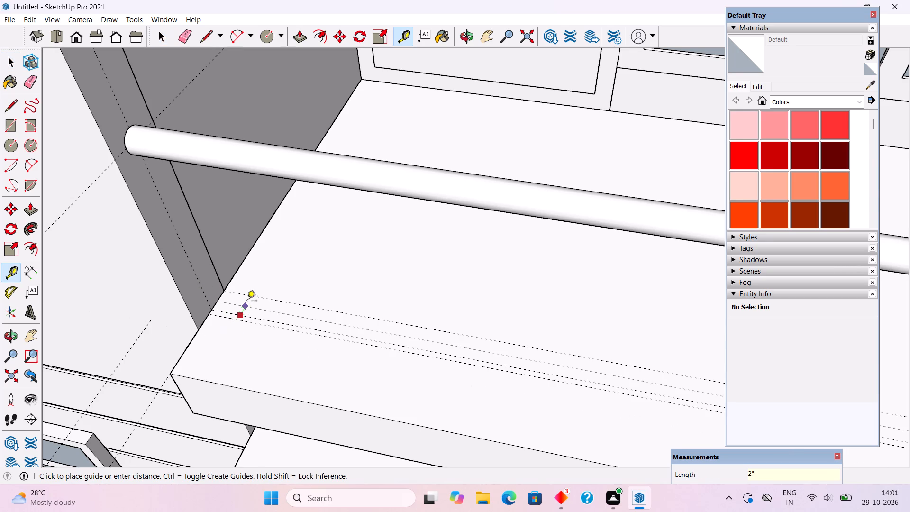
pyautogui.write('1"')
pyautogui.press('Return')
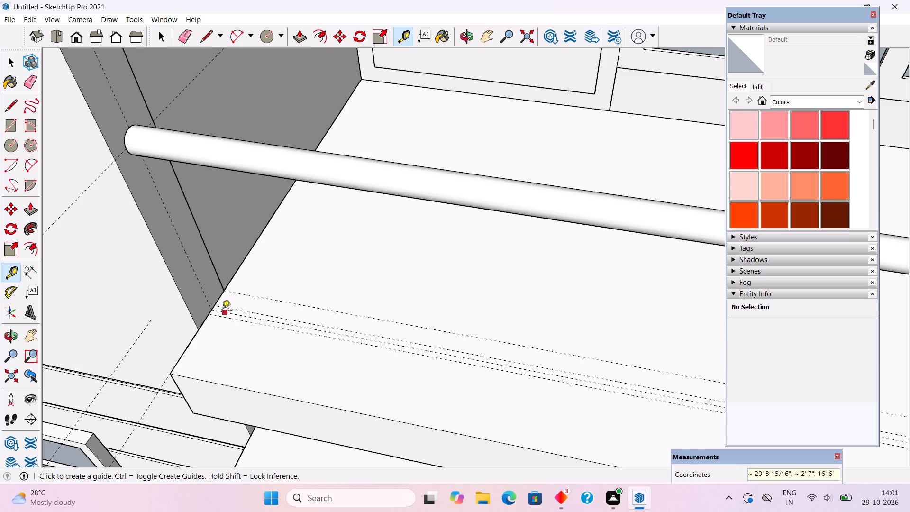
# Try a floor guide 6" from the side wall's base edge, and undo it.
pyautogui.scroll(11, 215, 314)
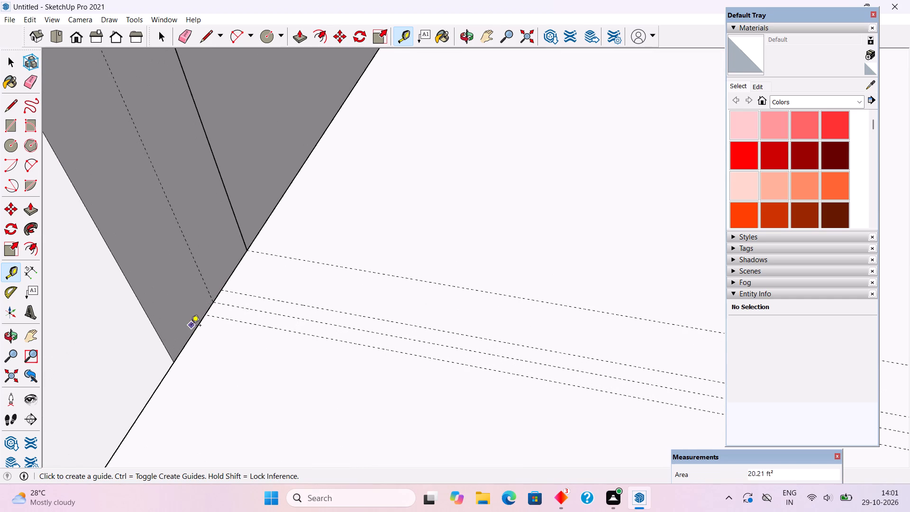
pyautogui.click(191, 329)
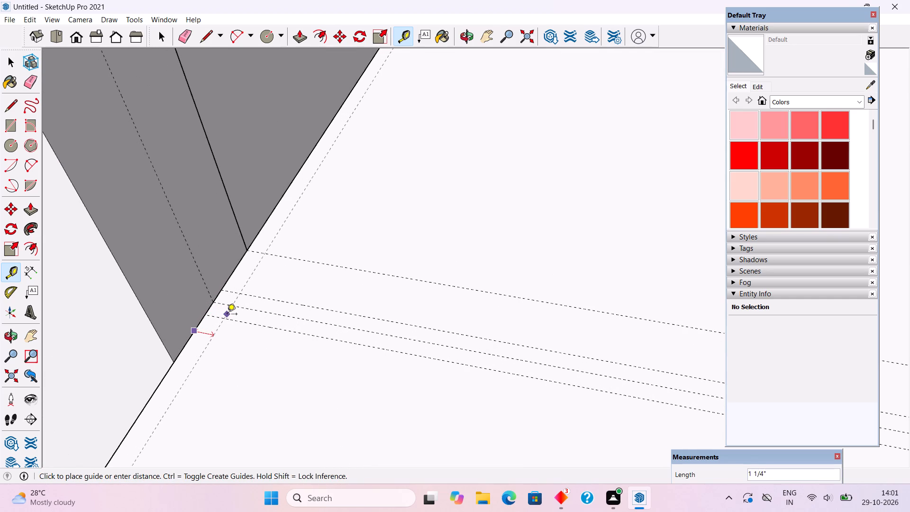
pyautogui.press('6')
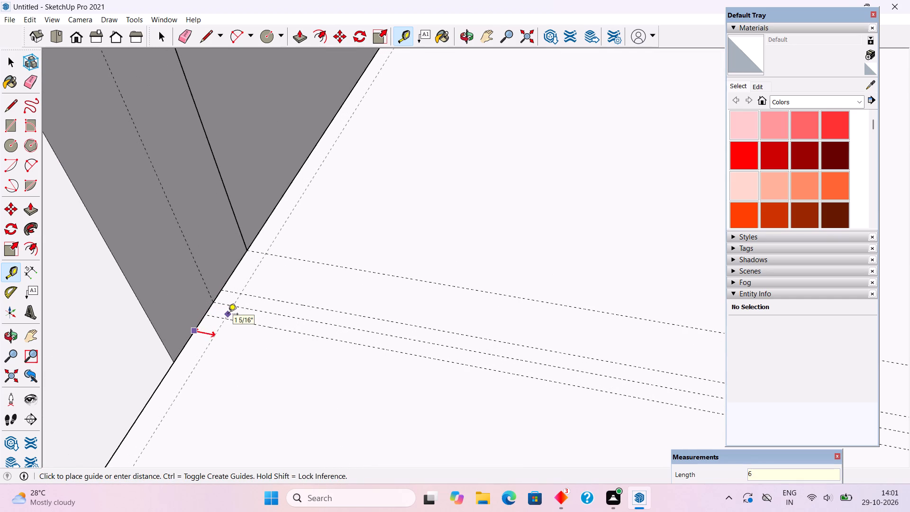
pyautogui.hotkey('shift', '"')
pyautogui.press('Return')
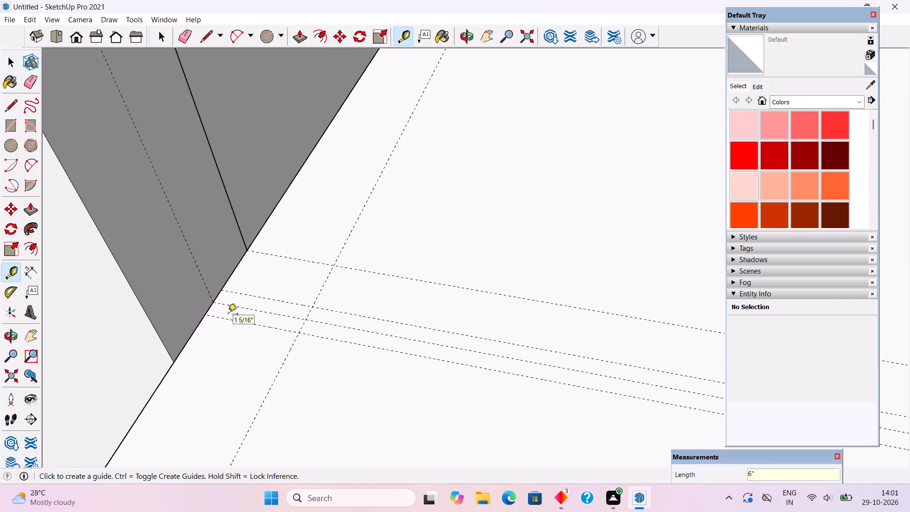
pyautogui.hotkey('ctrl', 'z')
# Place a floor guide 3" from the side wall's base edge and another 2" beyond it.
pyautogui.click(198, 331)
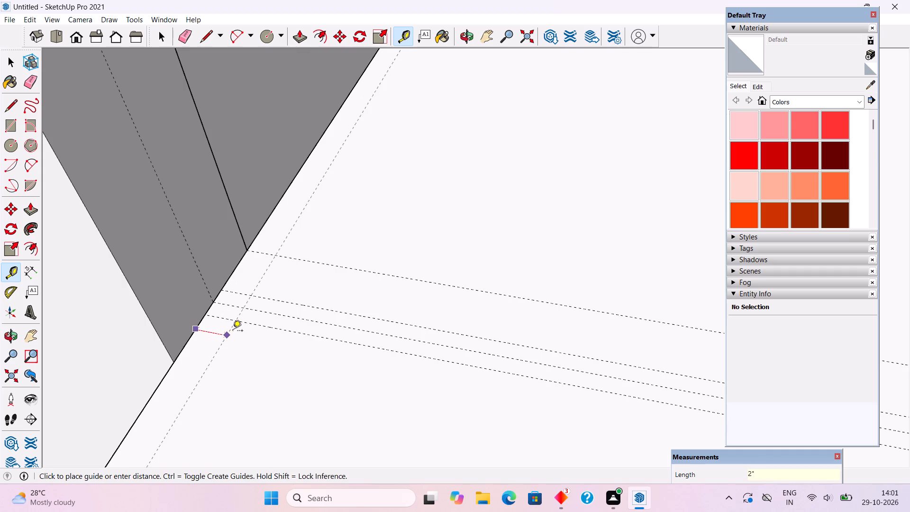
pyautogui.press('3')
pyautogui.hotkey('shift', '"')
pyautogui.press('Return')
pyautogui.click(245, 338)
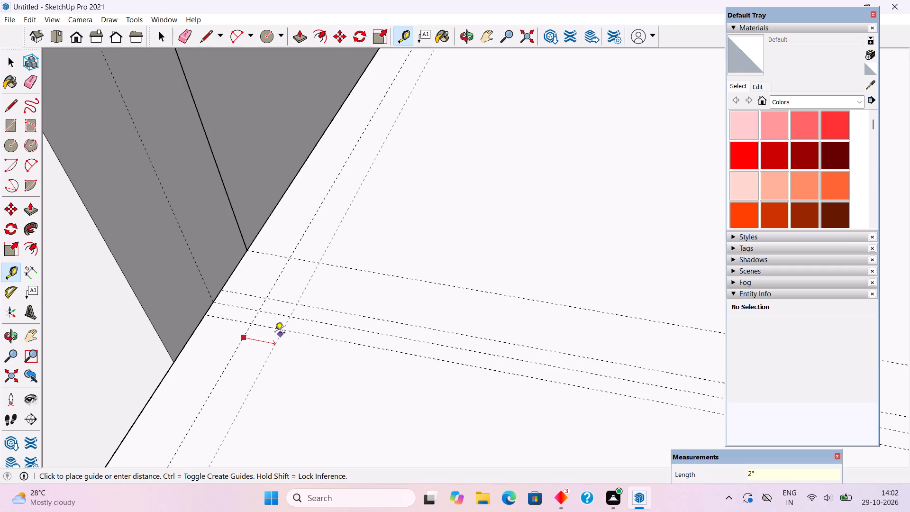
pyautogui.press('2')
pyautogui.hotkey('shift', '"')
pyautogui.press('Return')
# Draw a 2" by 2" square between the crossing floor guides and extrude it about 2' 11 1/2" up to the handrail.
pyautogui.press('r')
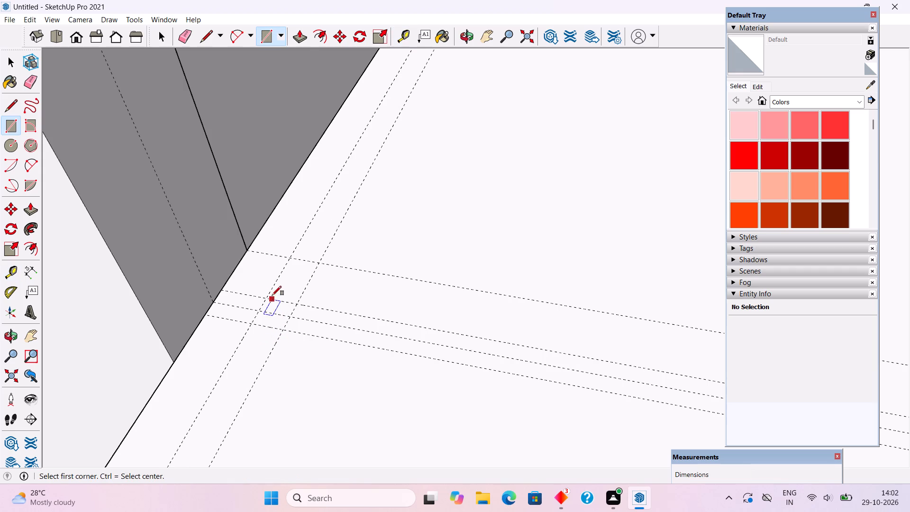
pyautogui.click(269, 297)
pyautogui.click(283, 329)
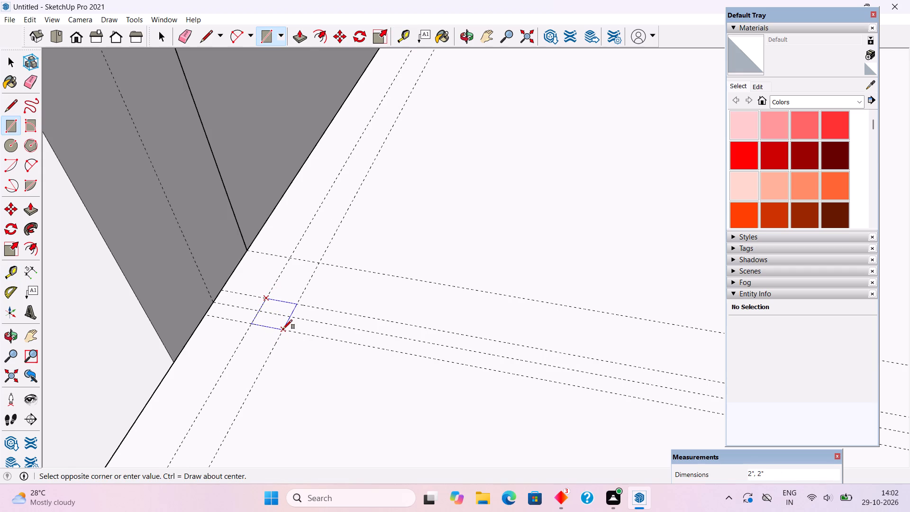
pyautogui.press('p')
pyautogui.click(279, 325)
pyautogui.scroll(-7, 273, 285)
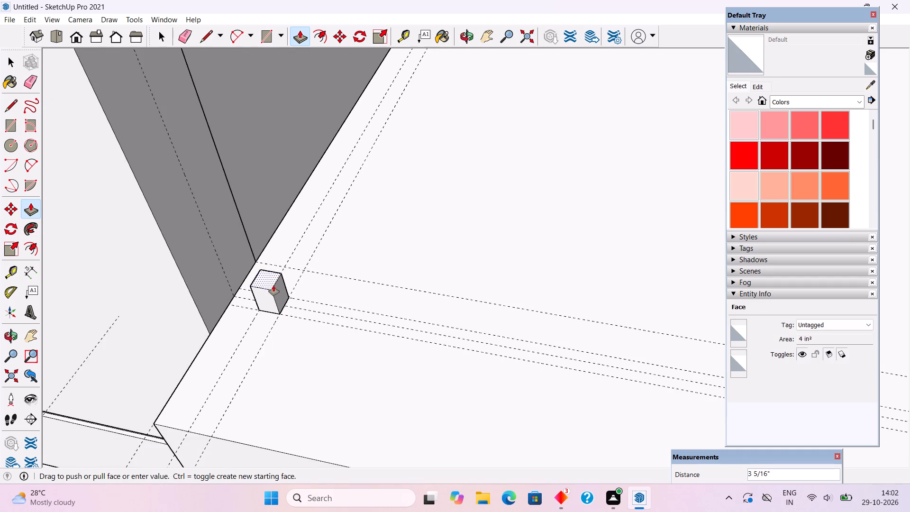
pyautogui.scroll(-4, 273, 285)
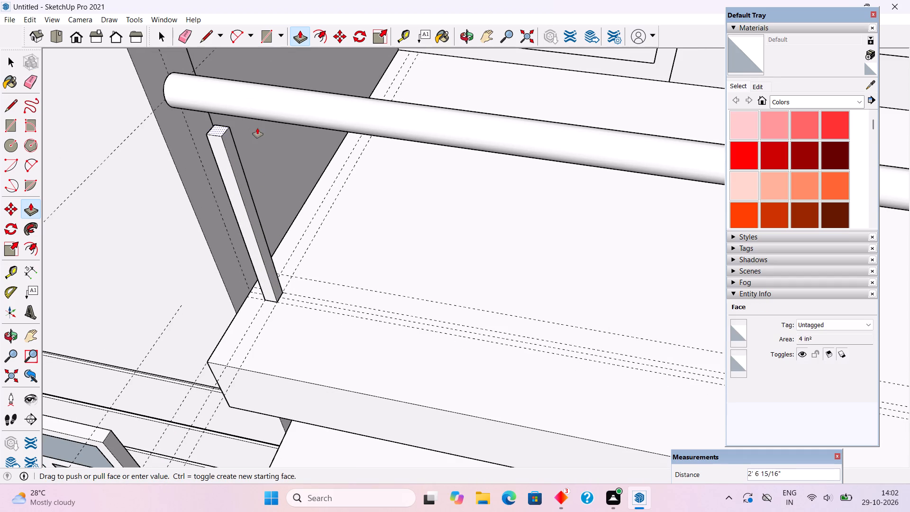
pyautogui.click(264, 120)
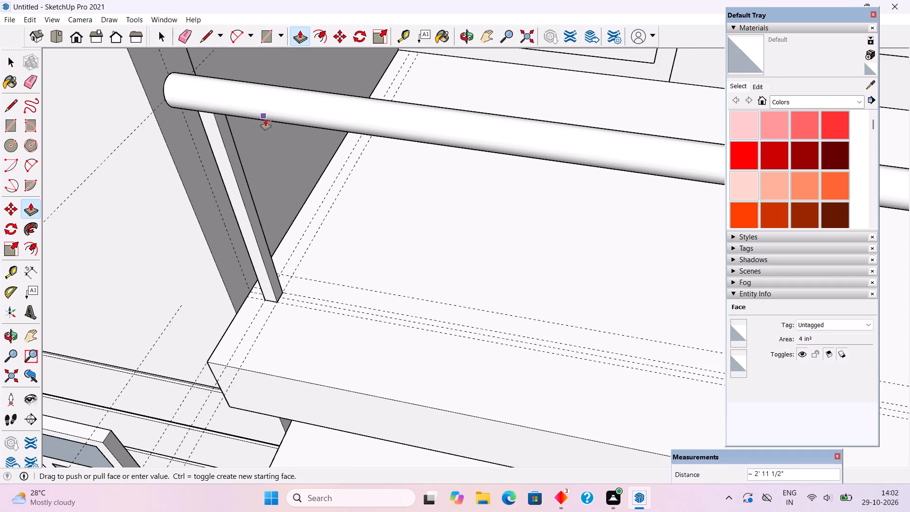
# Push/Pull the post's side face that looks away from the side wall outward by 1".
pyautogui.moveTo(338, 335); pyautogui.dragTo(331, 278, button='middle')
pyautogui.scroll(-8, 331, 278)
pyautogui.scroll(1, 301, 417)
pyautogui.scroll(-5, 300, 419)
pyautogui.scroll(1, 301, 421)
pyautogui.moveTo(401, 409); pyautogui.dragTo(427, 318, button='middle')
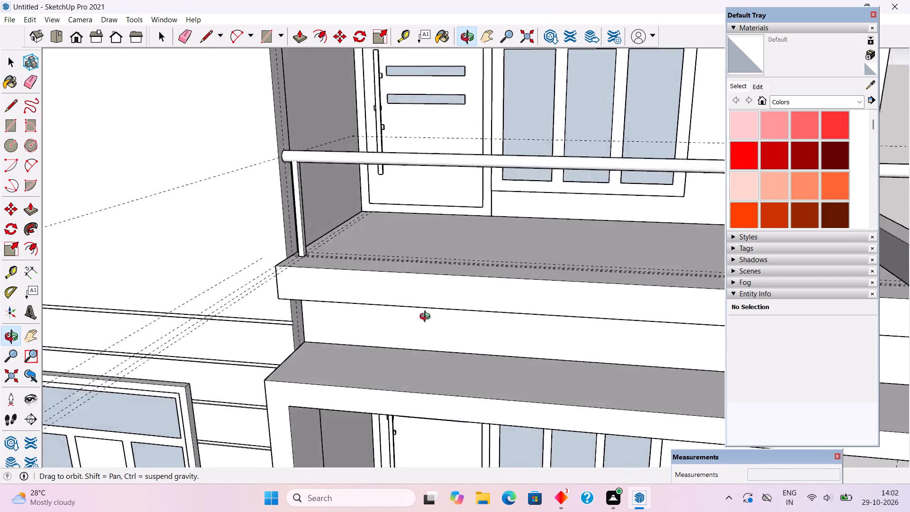
pyautogui.moveTo(427, 318); pyautogui.dragTo(491, 310, button='middle')
pyautogui.scroll(7, 403, 125)
pyautogui.moveTo(368, 263); pyautogui.dragTo(274, 239, button='middle')
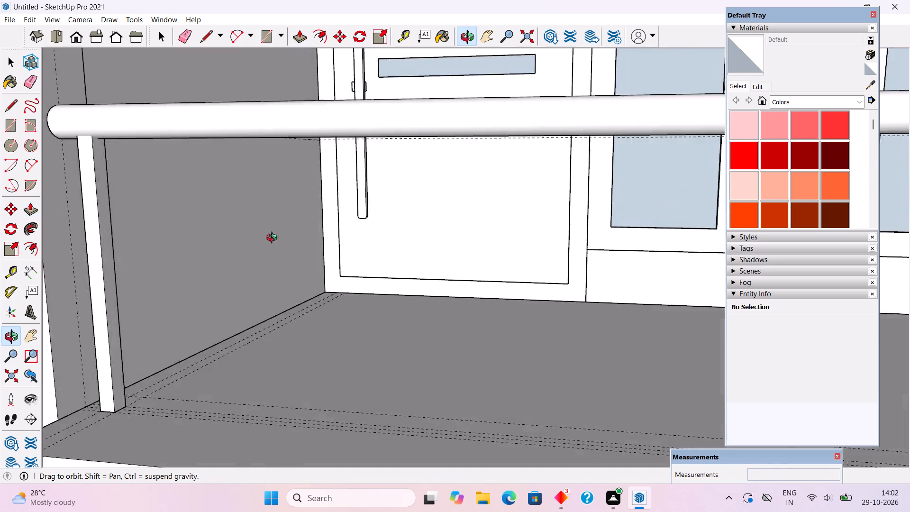
pyautogui.moveTo(274, 239); pyautogui.dragTo(249, 237, button='middle')
pyautogui.scroll(-3, 248, 243)
pyautogui.scroll(-4, 188, 274)
pyautogui.moveTo(169, 316); pyautogui.dragTo(107, 322, button='middle')
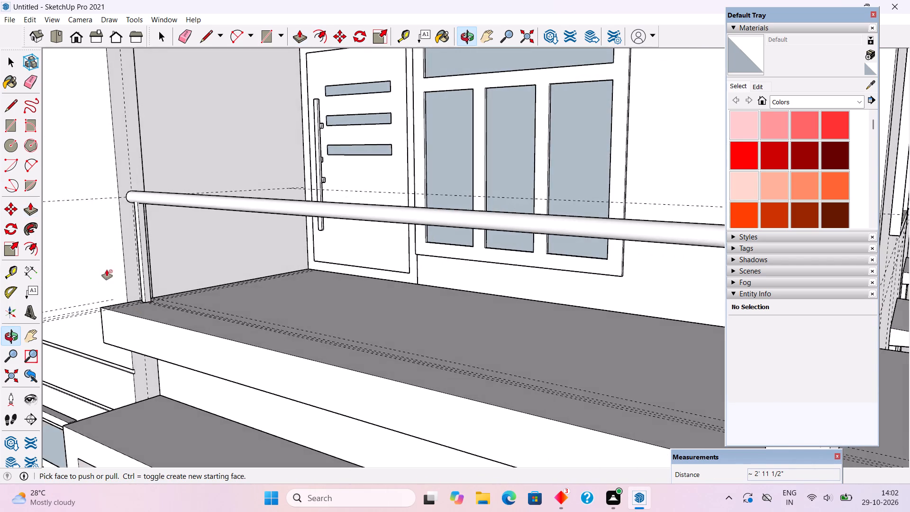
pyautogui.scroll(6, 103, 238)
pyautogui.scroll(5, 147, 236)
pyautogui.click(191, 242)
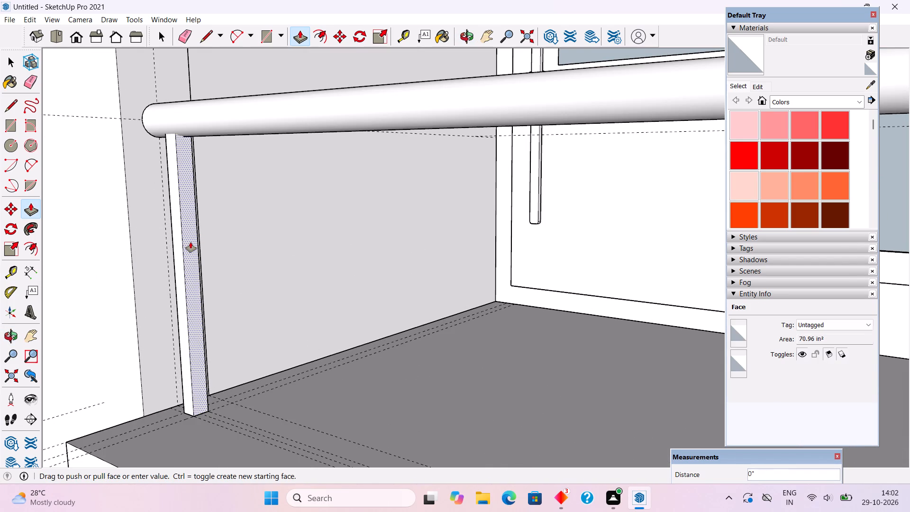
pyautogui.write('1"')
pyautogui.press('Return')
pyautogui.press('space')
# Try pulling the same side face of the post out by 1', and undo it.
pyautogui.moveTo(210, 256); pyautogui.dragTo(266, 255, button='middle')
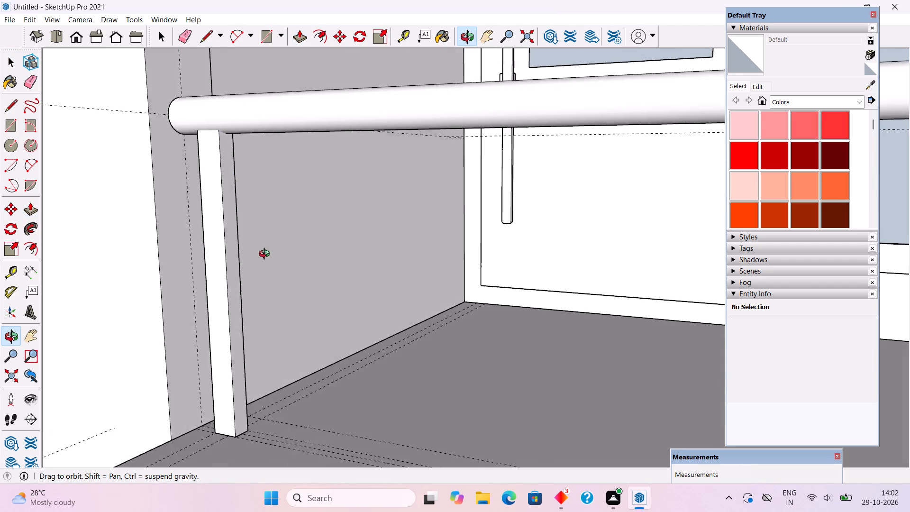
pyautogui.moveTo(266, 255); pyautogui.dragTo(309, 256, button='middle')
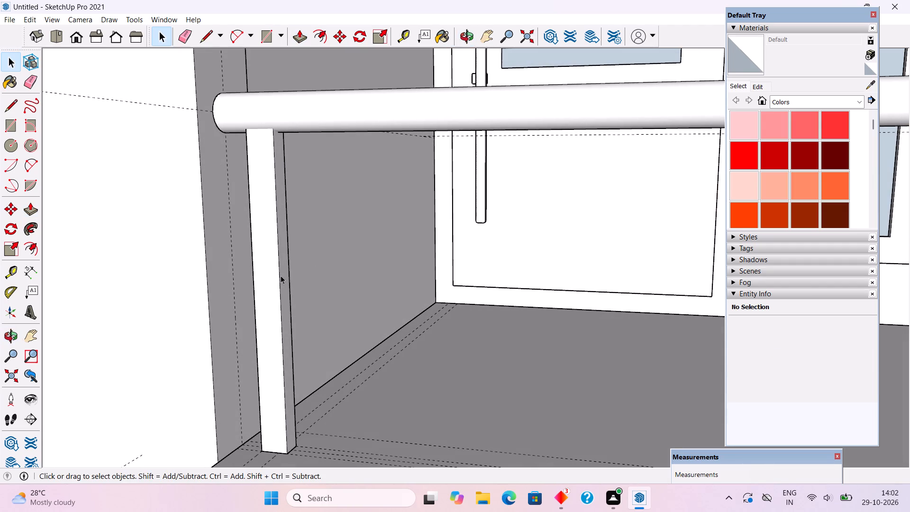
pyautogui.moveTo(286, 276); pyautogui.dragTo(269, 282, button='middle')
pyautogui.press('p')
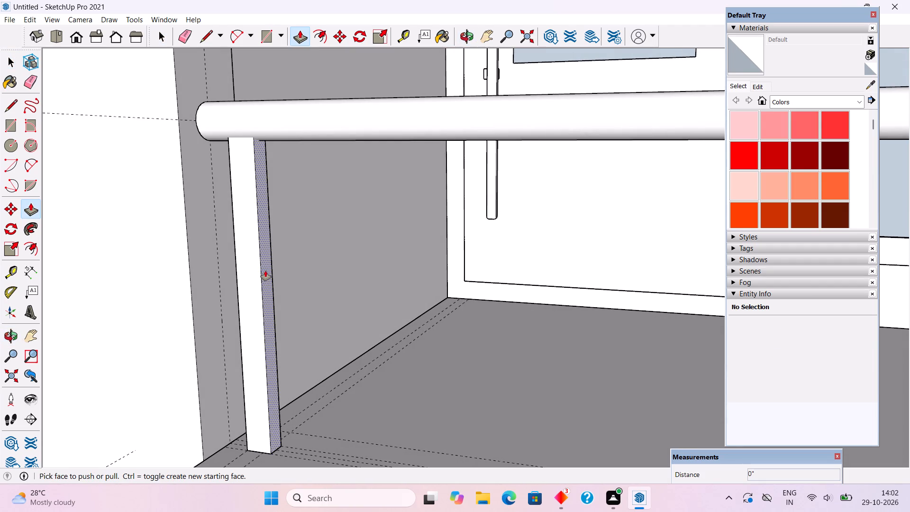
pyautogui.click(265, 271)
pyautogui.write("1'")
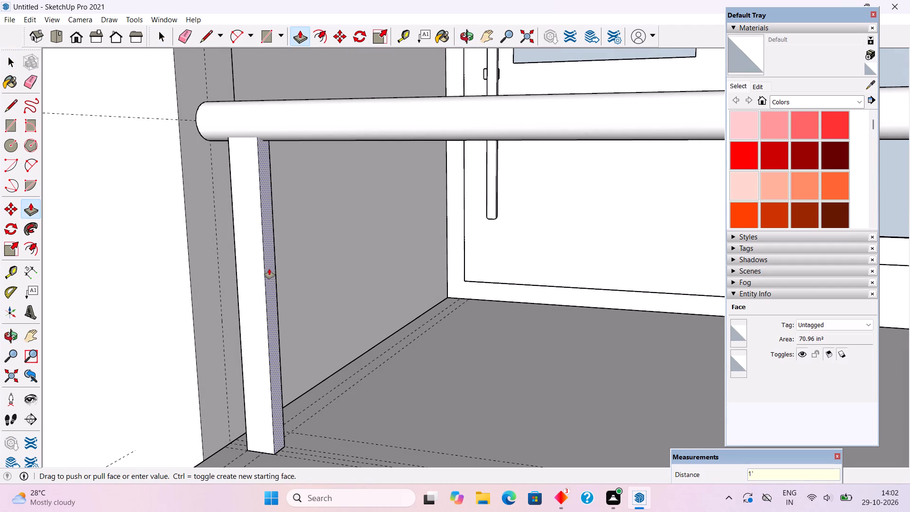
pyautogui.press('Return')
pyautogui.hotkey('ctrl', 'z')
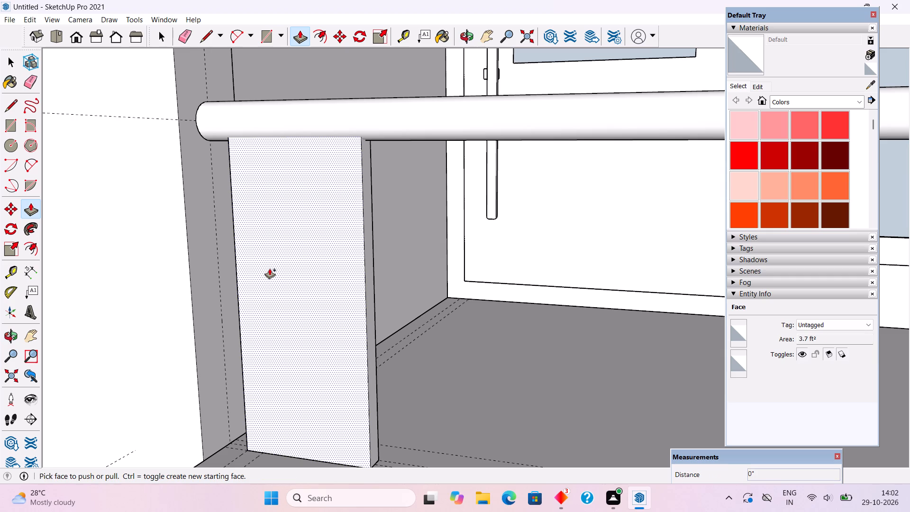
# Pull the same side face of the post out by a further 1".
pyautogui.click(270, 272)
pyautogui.write('1"')
pyautogui.press('Return')
pyautogui.press('space')
# Make the entire railing post beside the side wall a group and clear the selection.
pyautogui.tripleClick(268, 266)
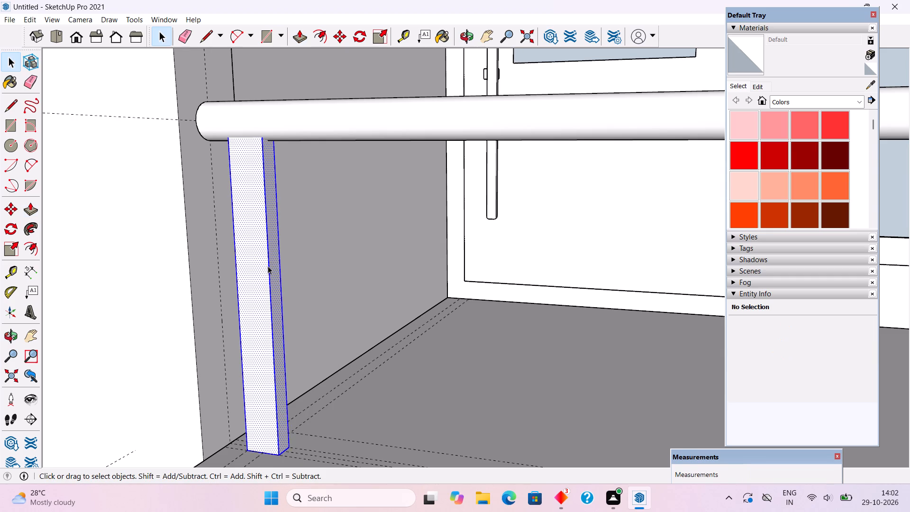
pyautogui.rightClick(268, 266)
pyautogui.click(309, 366)
pyautogui.scroll(-5, 276, 319)
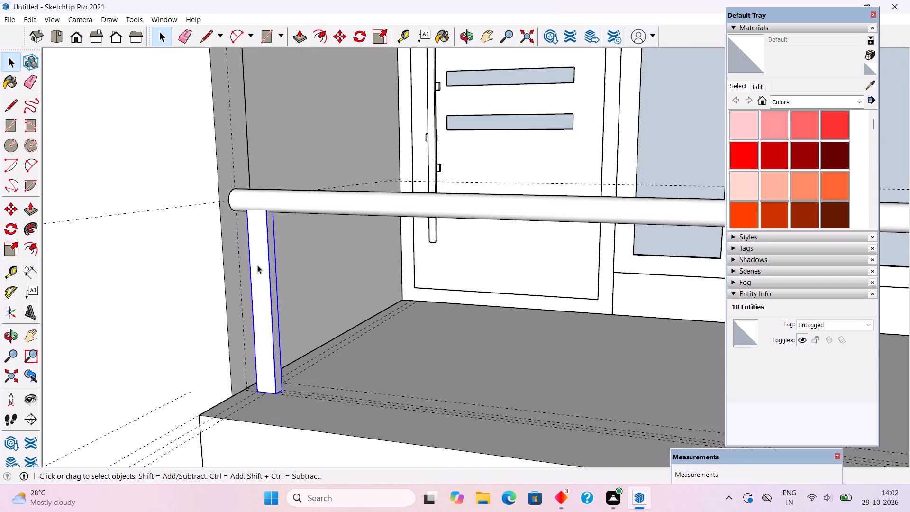
pyautogui.scroll(-19, 257, 265)
pyautogui.moveTo(342, 339); pyautogui.dragTo(492, 339, button='middle')
pyautogui.scroll(1, 489, 338)
pyautogui.click(680, 207)
# Copy the railing post group 8" along the balcony's front, away from the side wall.
pyautogui.scroll(2, 388, 331)
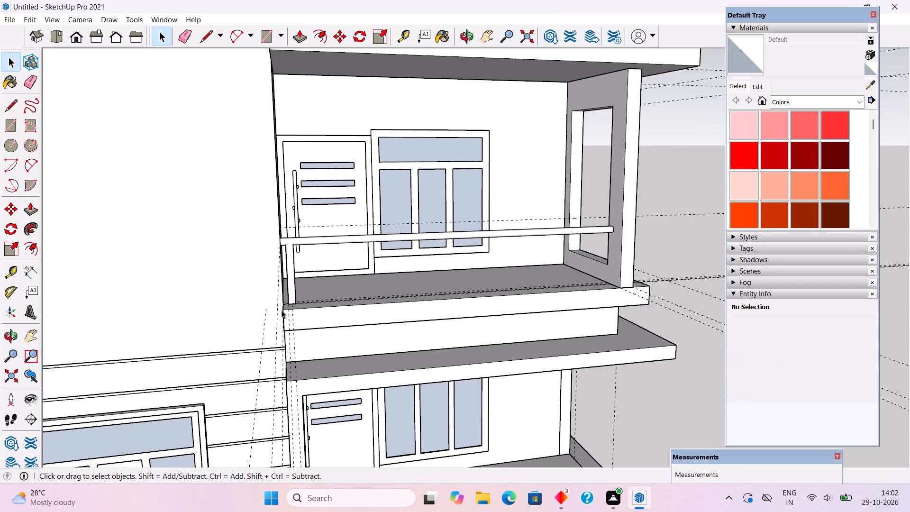
pyautogui.scroll(-4, 268, 310)
pyautogui.scroll(4, 539, 320)
pyautogui.scroll(-3, 540, 320)
pyautogui.moveTo(512, 336); pyautogui.dragTo(477, 339, button='middle')
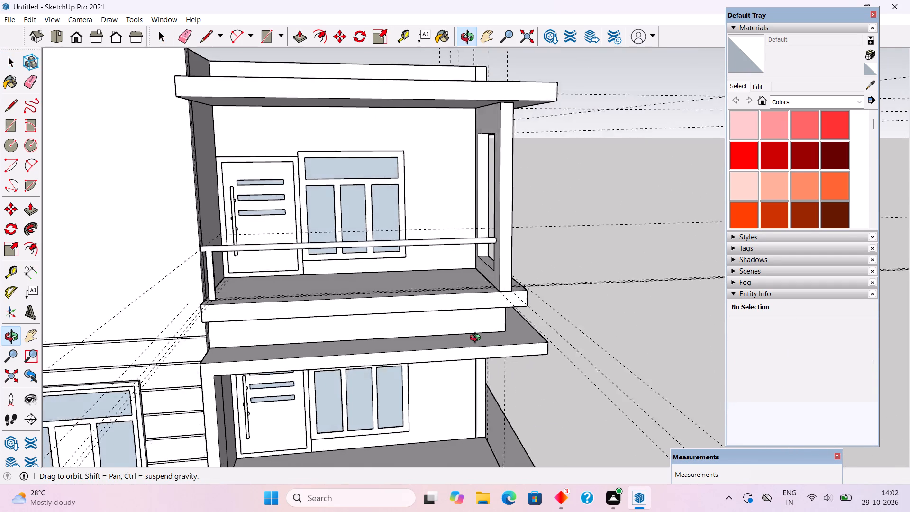
pyautogui.moveTo(477, 339); pyautogui.dragTo(473, 339, button='middle')
pyautogui.scroll(4, 218, 305)
pyautogui.moveTo(282, 268); pyautogui.dragTo(265, 376, button='middle')
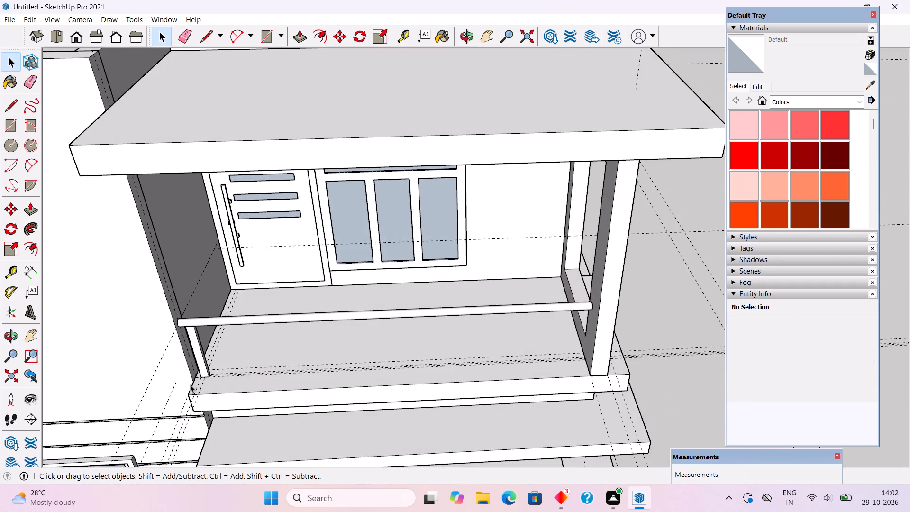
pyautogui.scroll(5, 183, 384)
pyautogui.click(211, 363)
pyautogui.press('m')
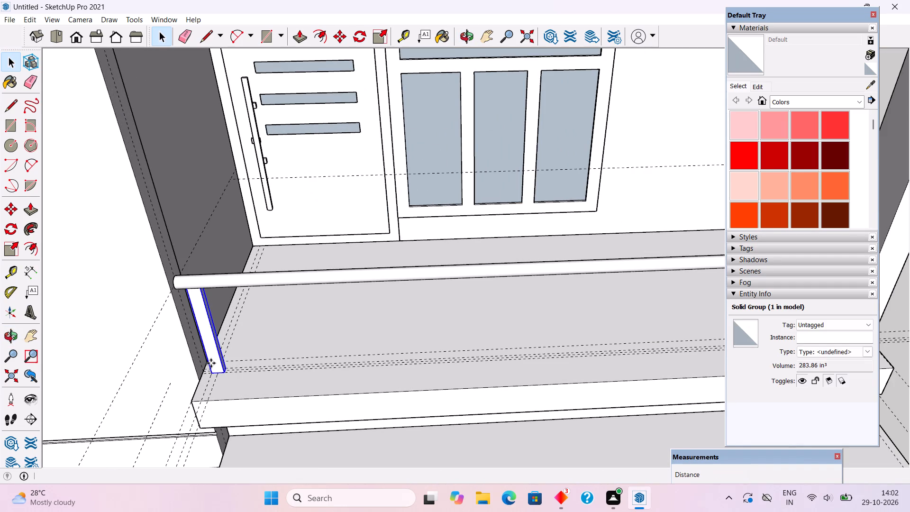
pyautogui.click(211, 363)
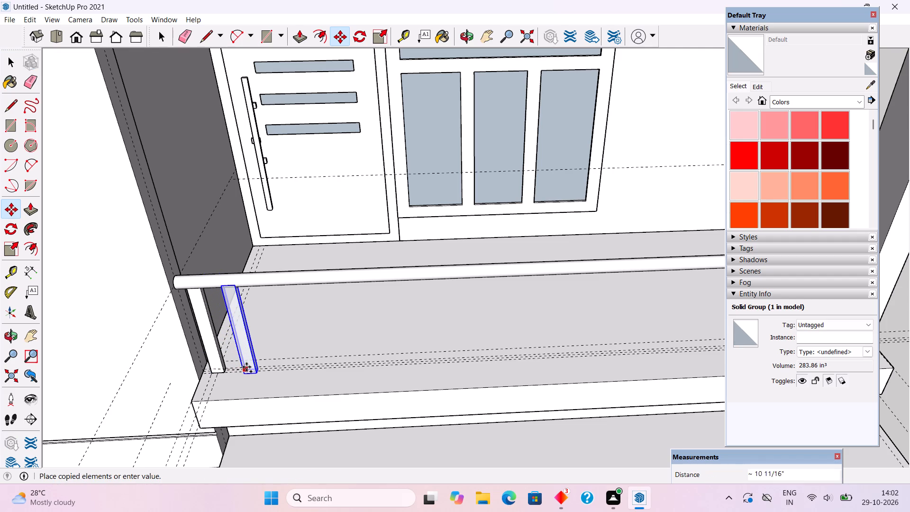
pyautogui.scroll(14, 246, 367)
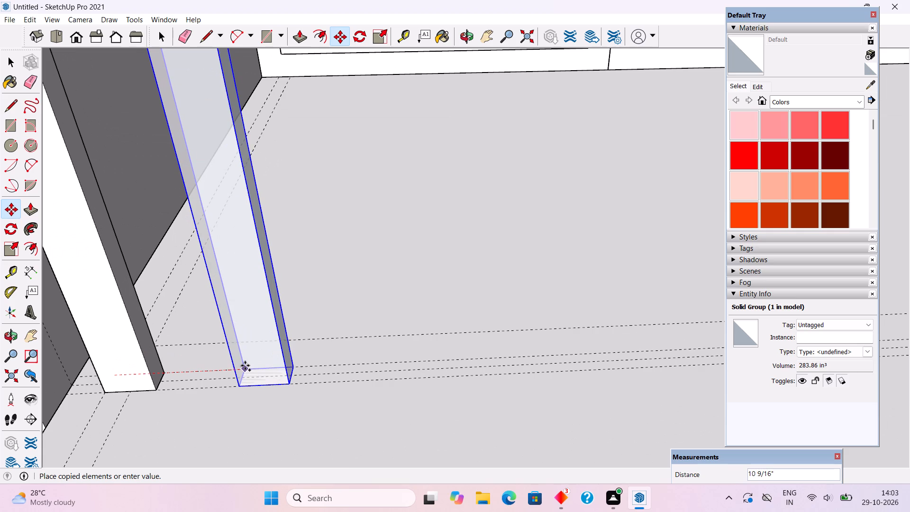
pyautogui.press('8')
pyautogui.hotkey('shift', '"')
pyautogui.press('Return')
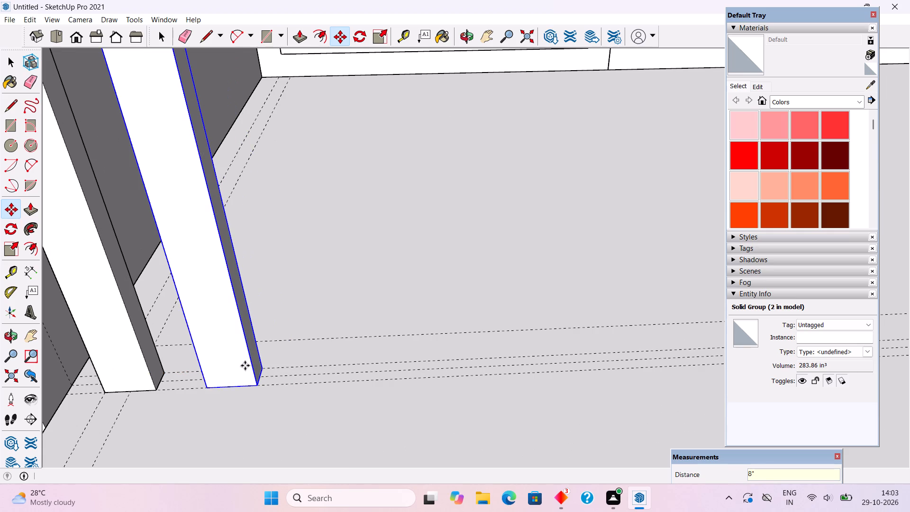
# Repeat the 8" railing post copy 20 times along the balcony's front.
pyautogui.press('x')
pyautogui.press('2')
pyautogui.press('0')
pyautogui.press('Return')
# Copy the last post in the row another 8" along the balcony's front and repeat that copy 4 times.
pyautogui.scroll(-6, 54, 437)
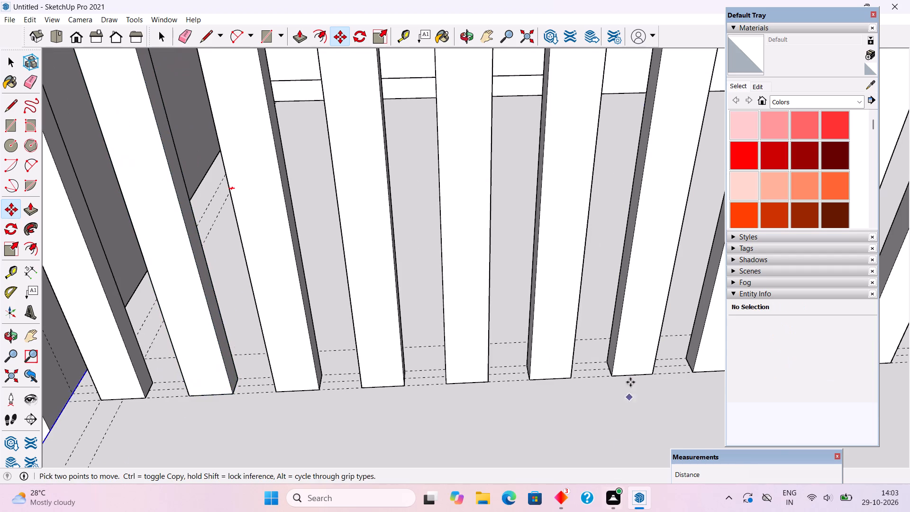
pyautogui.scroll(-5, 630, 378)
pyautogui.scroll(-6, 507, 321)
pyautogui.scroll(-4, 346, 332)
pyautogui.scroll(-6, 219, 294)
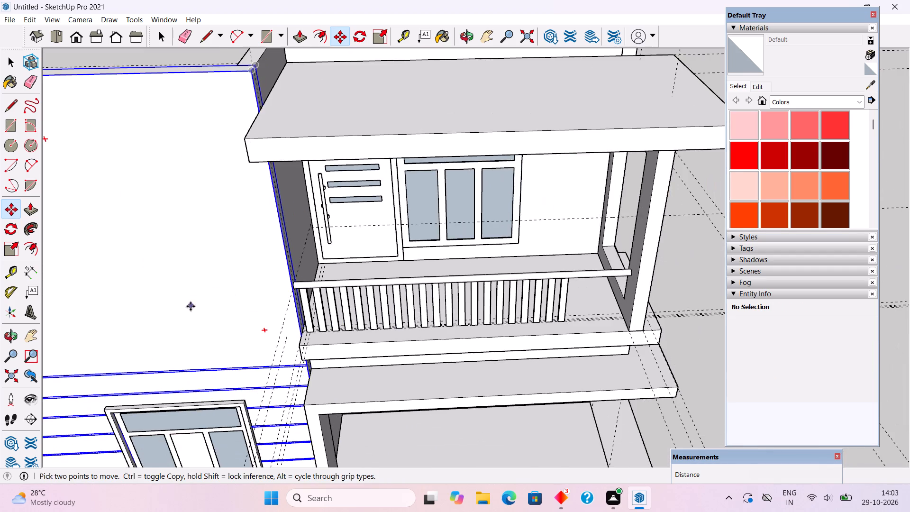
pyautogui.scroll(-3, 191, 306)
pyautogui.moveTo(580, 418); pyautogui.dragTo(575, 289, button='middle')
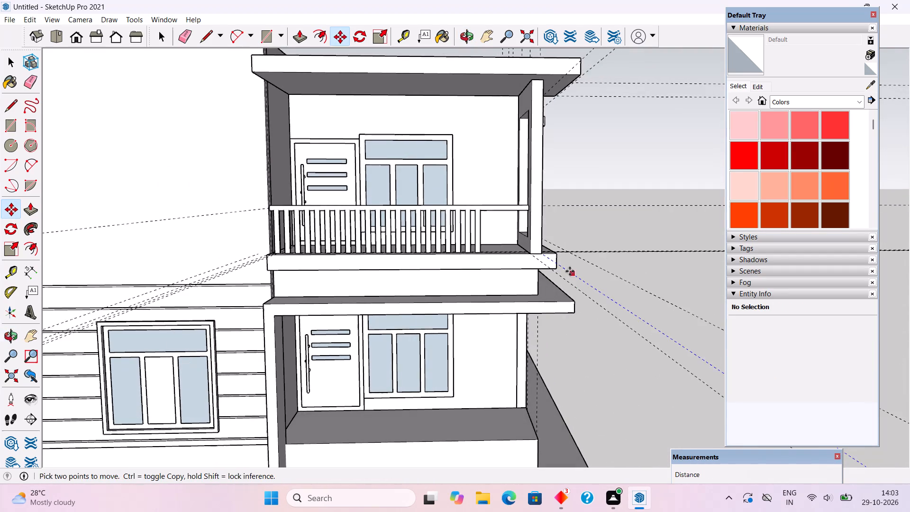
pyautogui.scroll(16, 477, 240)
pyautogui.click(479, 238)
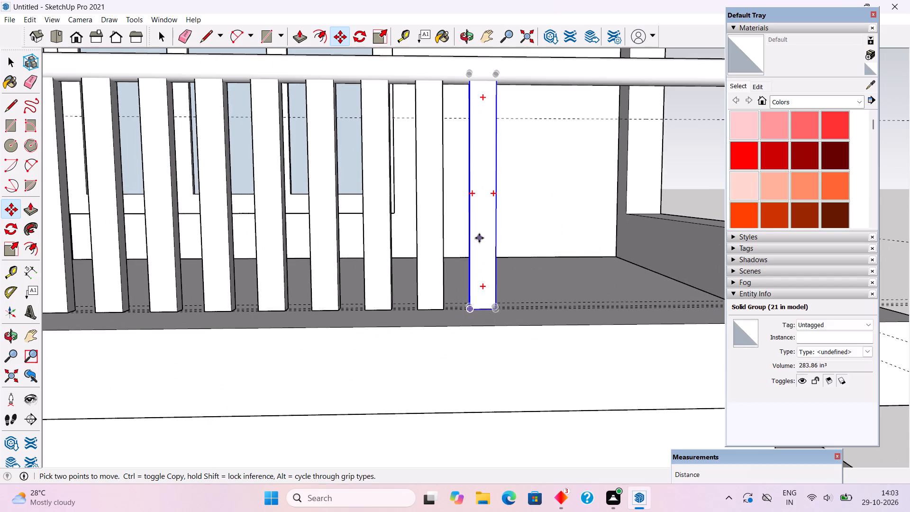
pyautogui.press('8')
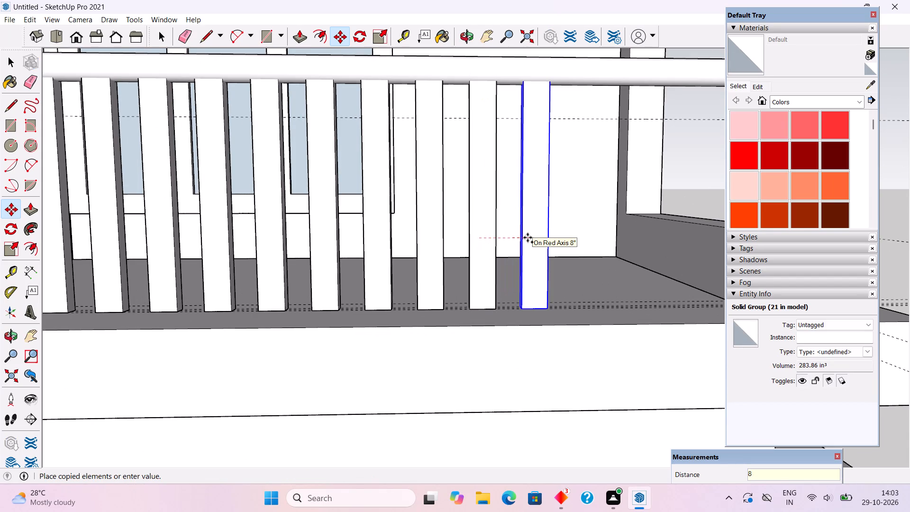
pyautogui.hotkey('shift', '"')
pyautogui.press('Return')
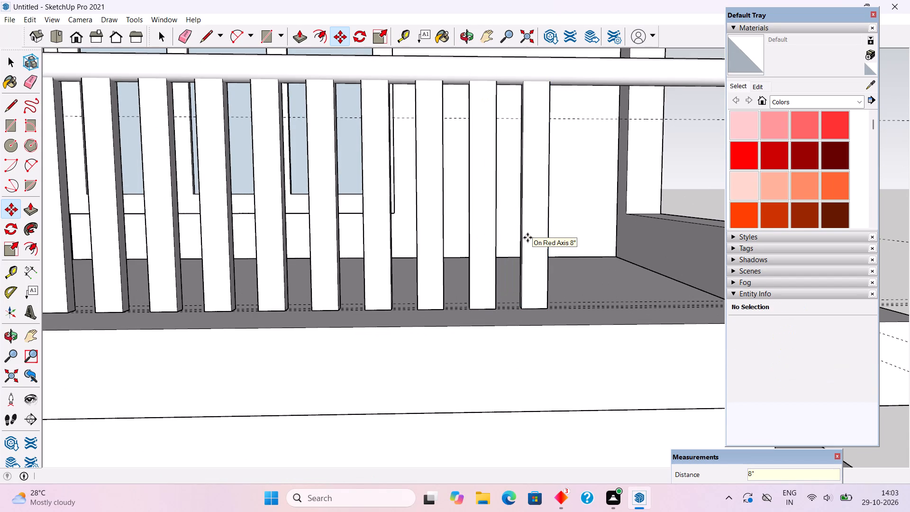
pyautogui.press('x')
pyautogui.press('4')
pyautogui.press('Return')
# Copy the end post about 7" further along the front, up against the balcony's corner column, and clear the selection.
pyautogui.scroll(-5, 443, 282)
pyautogui.scroll(-4, 269, 281)
pyautogui.scroll(5, 551, 255)
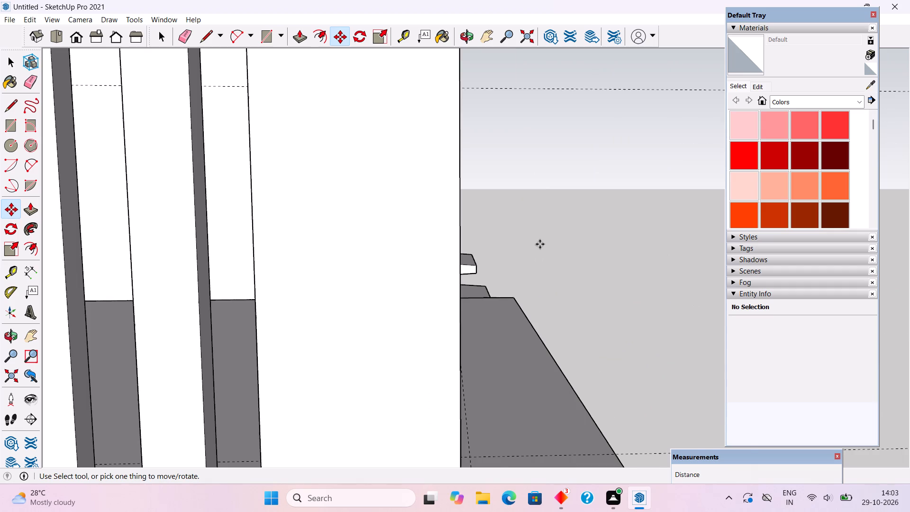
pyautogui.scroll(-4, 540, 244)
pyautogui.click(476, 235)
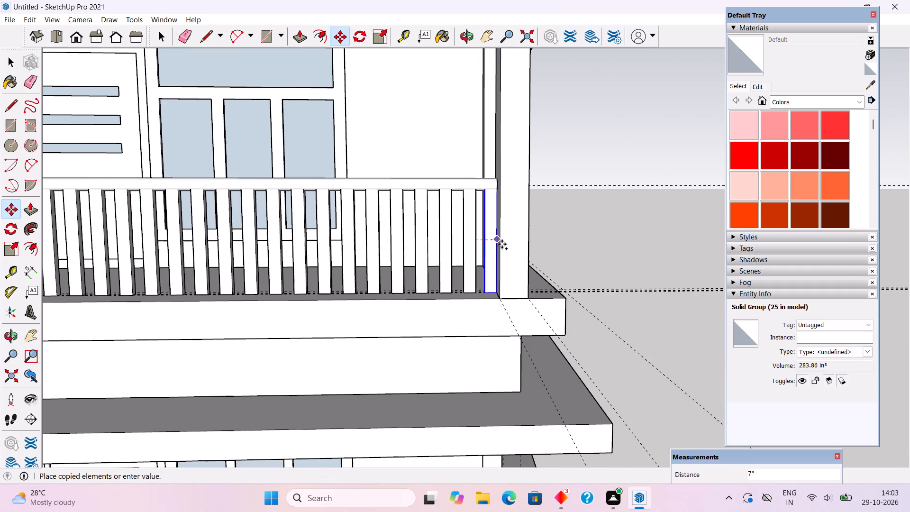
pyautogui.click(502, 244)
pyautogui.press('space')
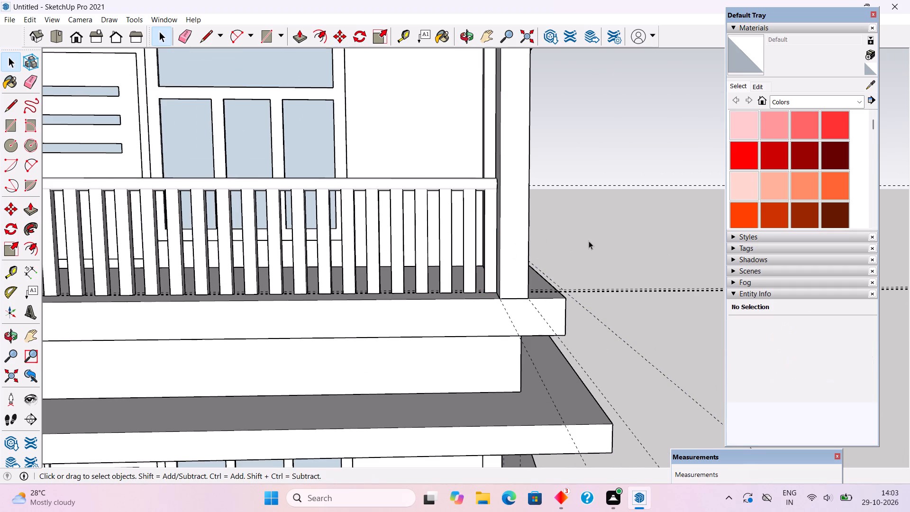
# Examine the front railing's posts and both ends, along with the balcony's open side, from several angles.
pyautogui.scroll(-6, 586, 239)
pyautogui.scroll(-2, 569, 276)
pyautogui.moveTo(580, 284); pyautogui.dragTo(530, 273, button='middle')
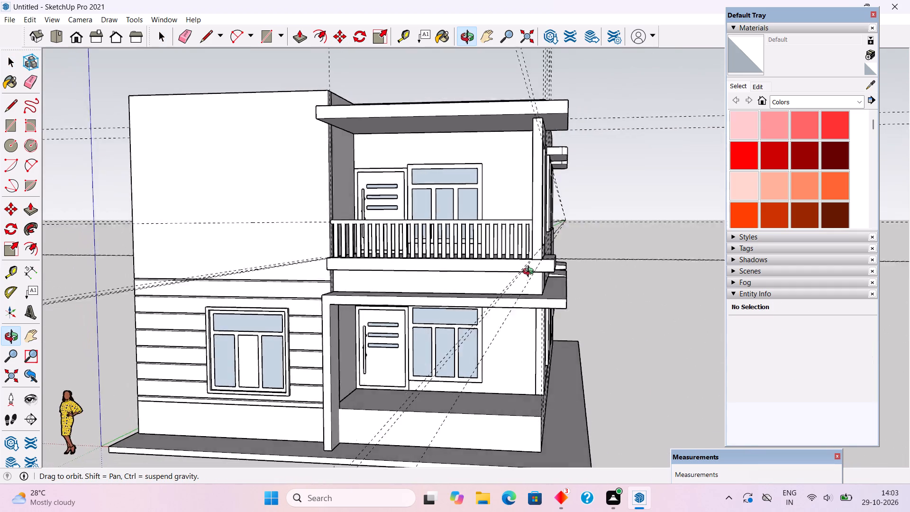
pyautogui.moveTo(530, 273); pyautogui.dragTo(423, 302, button='middle')
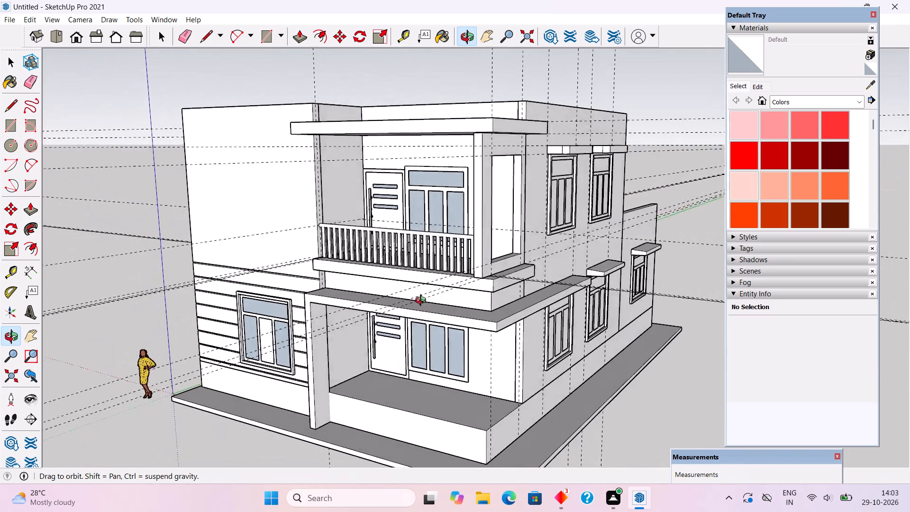
pyautogui.moveTo(423, 302); pyautogui.dragTo(147, 307, button='middle')
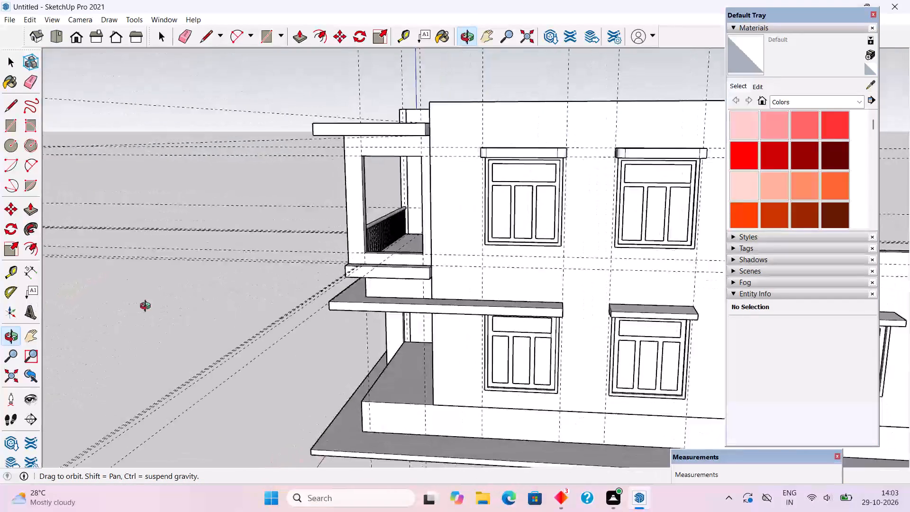
pyautogui.moveTo(147, 307); pyautogui.dragTo(514, 325, button='middle')
pyautogui.scroll(6, 344, 255)
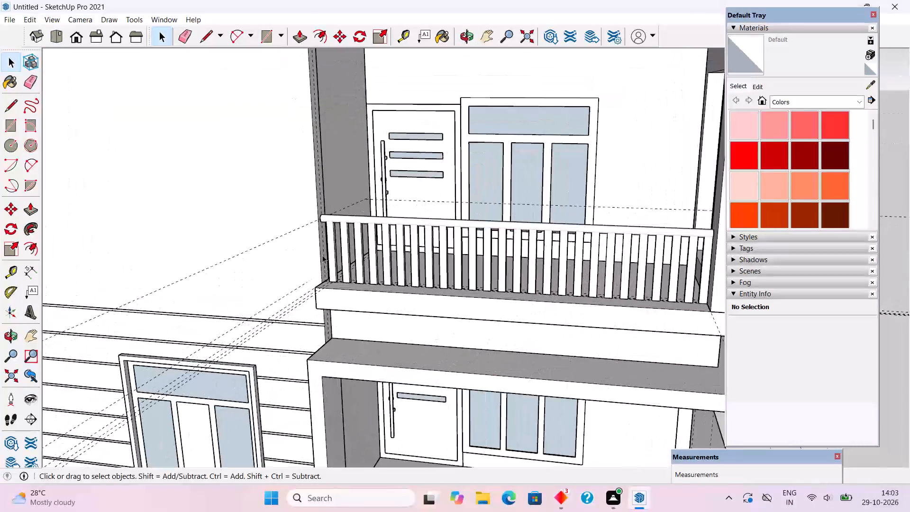
pyautogui.scroll(12, 322, 229)
pyautogui.moveTo(328, 224); pyautogui.dragTo(351, 228, button='middle')
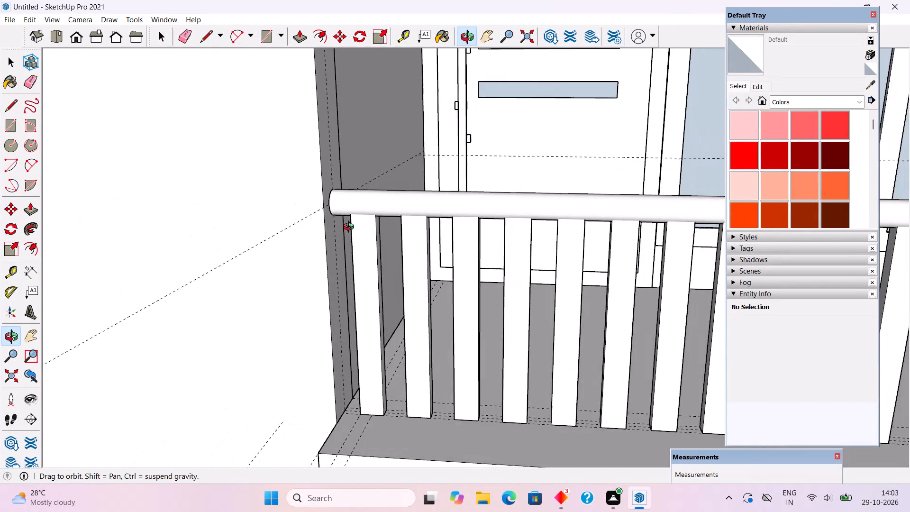
pyautogui.moveTo(351, 228); pyautogui.dragTo(350, 215, button='middle')
pyautogui.scroll(-16, 350, 214)
pyautogui.scroll(-4, 406, 294)
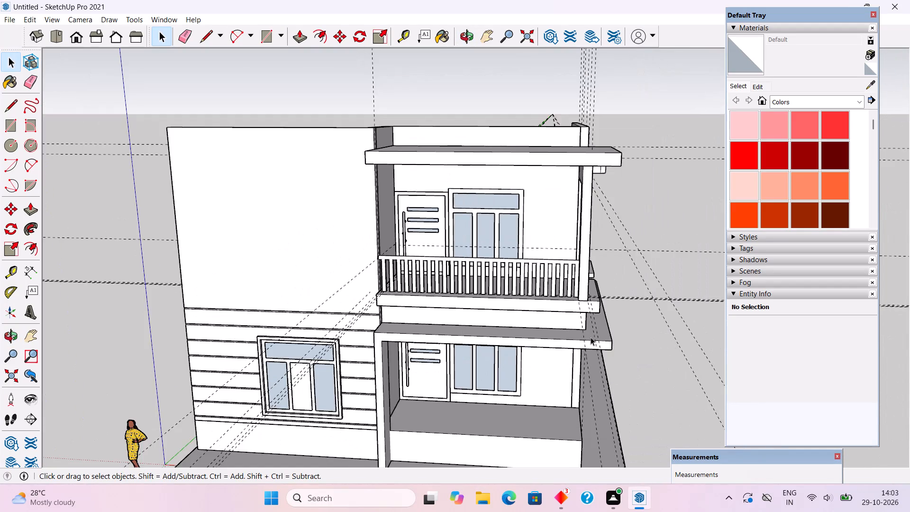
pyautogui.moveTo(590, 333); pyautogui.dragTo(459, 310, button='middle')
pyautogui.scroll(3, 602, 245)
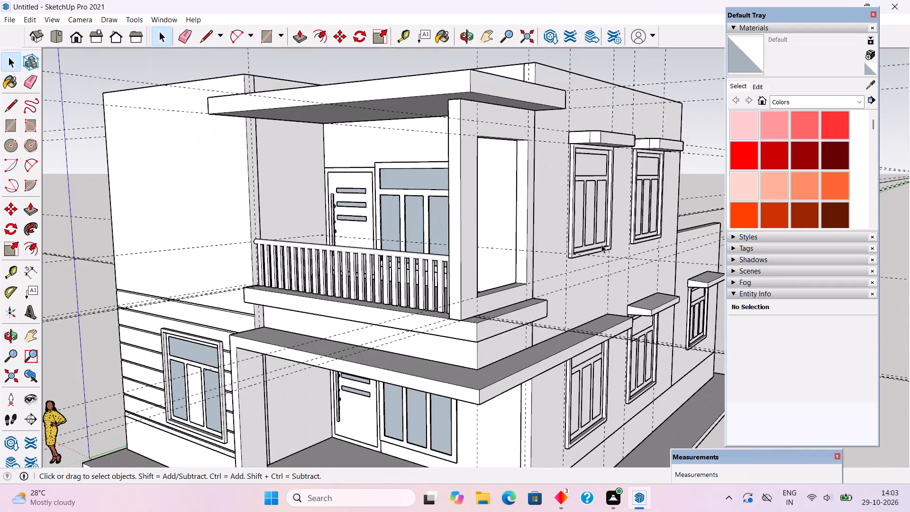
pyautogui.scroll(1, 601, 245)
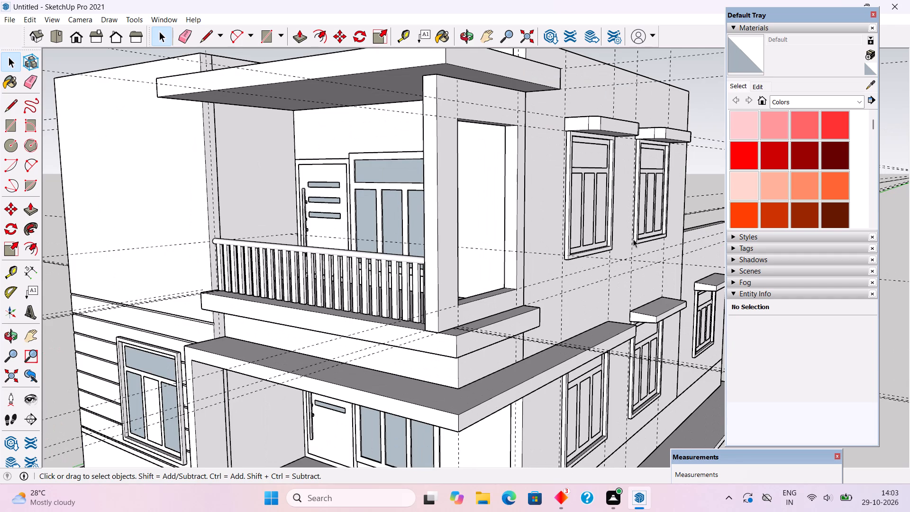
pyautogui.scroll(6, 644, 232)
pyautogui.scroll(-4, 603, 223)
# Place a vertical guide 4.5" in from the outer edge of the wall end face at the balcony's side opening.
pyautogui.moveTo(578, 244); pyautogui.dragTo(464, 289, button='middle')
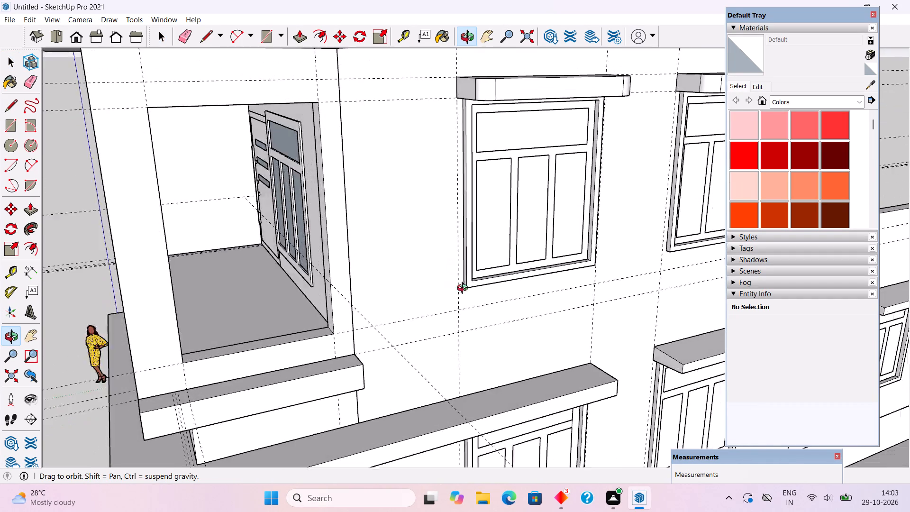
pyautogui.moveTo(464, 289); pyautogui.dragTo(651, 258, button='middle')
pyautogui.scroll(4, 503, 278)
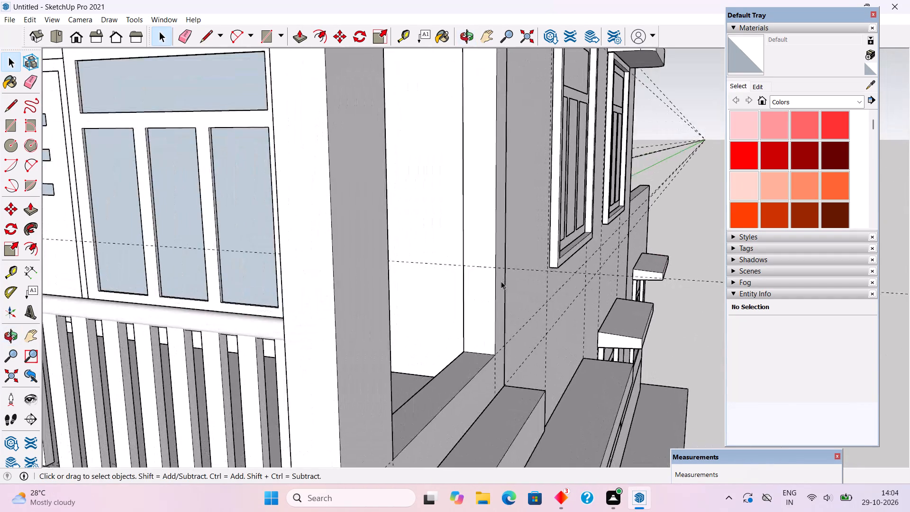
pyautogui.moveTo(512, 269); pyautogui.dragTo(541, 242, button='middle')
pyautogui.press('t')
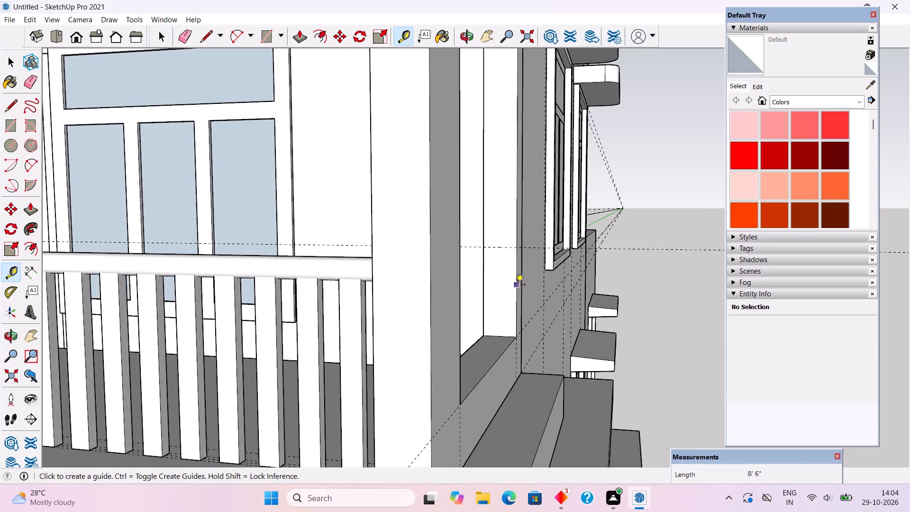
pyautogui.click(515, 285)
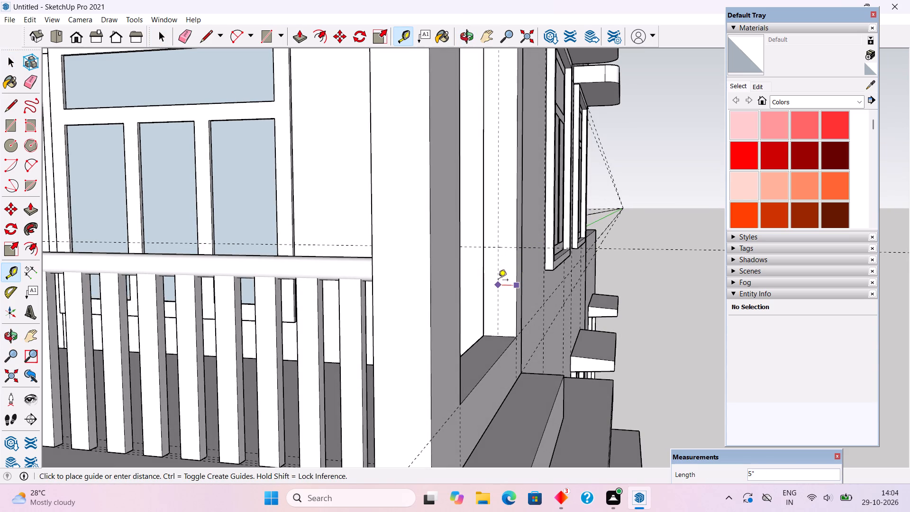
pyautogui.write('4.5"')
pyautogui.press('Return')
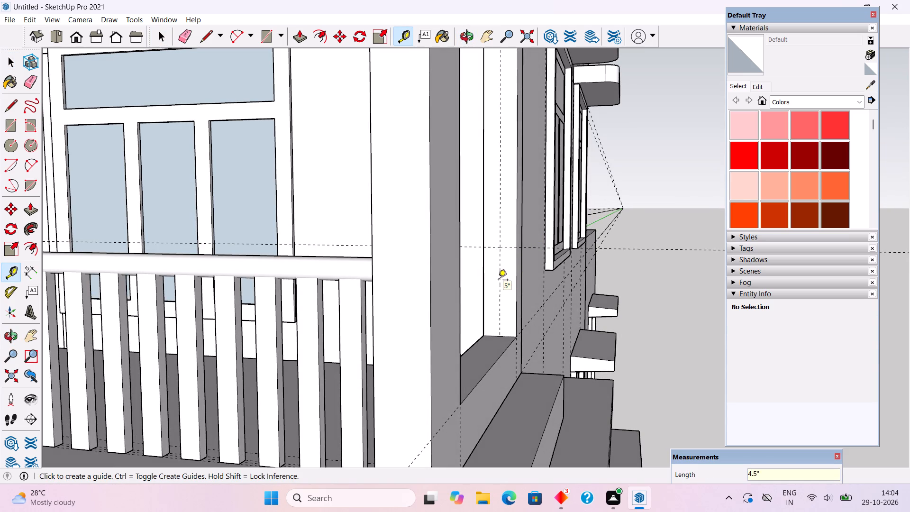
# Draw a circle of 2" radius on that wall end face, centred where the vertical and horizontal guides cross.
pyautogui.press('c')
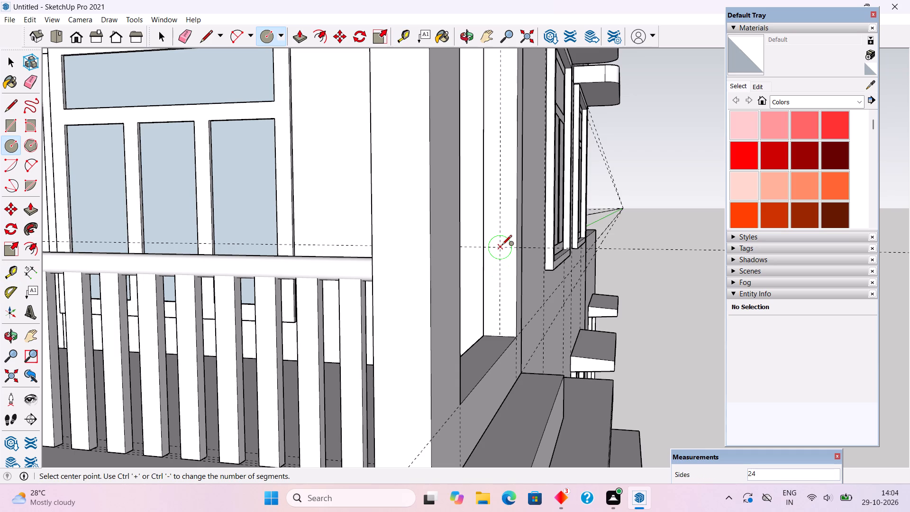
pyautogui.click(502, 246)
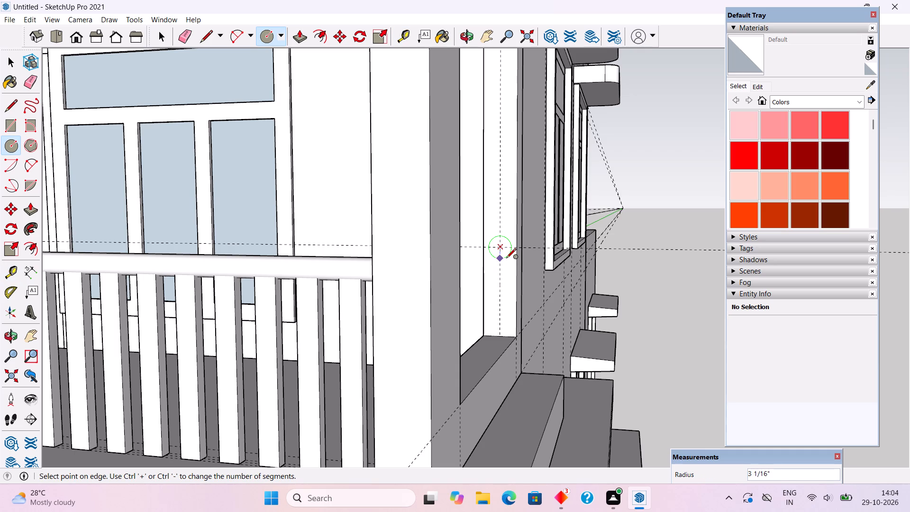
pyautogui.press('2')
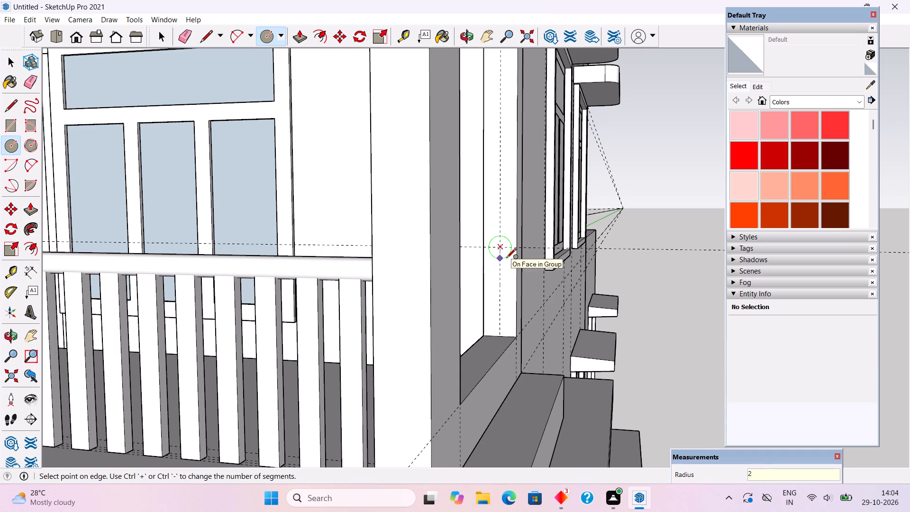
pyautogui.hotkey('shift', '"')
pyautogui.press('Return')
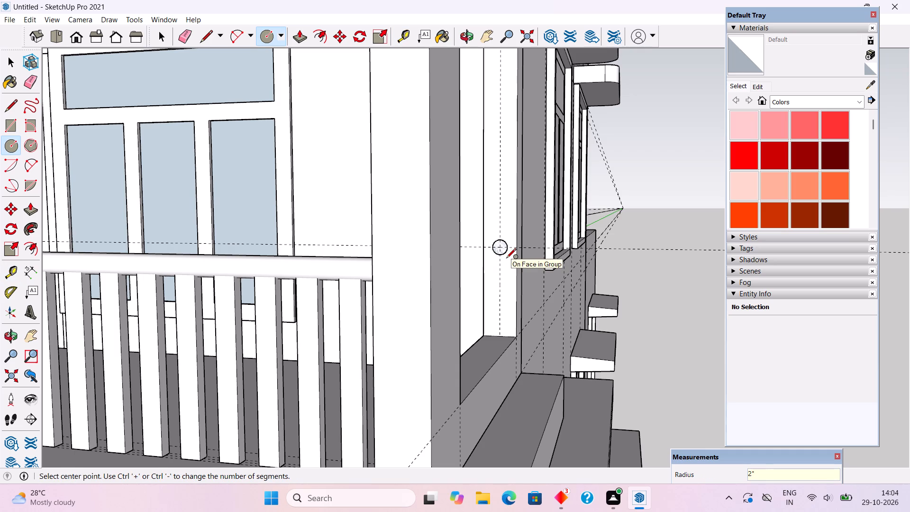
# Push/Pull the circle 5' 3" across the side opening to the corner column to form the side handrail.
pyautogui.press('p')
pyautogui.click(504, 251)
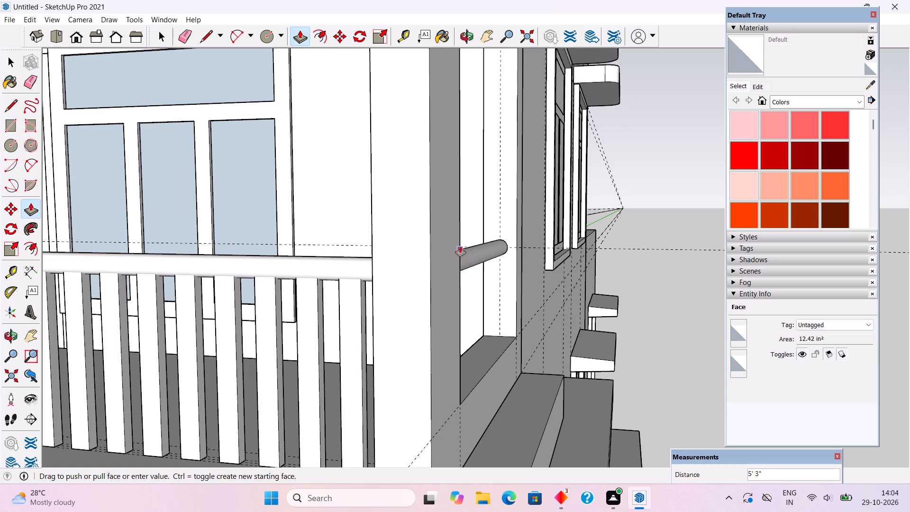
pyautogui.click(457, 238)
pyautogui.press('space')
# Make the entire side handrail cylinder a group.
pyautogui.moveTo(554, 320); pyautogui.dragTo(514, 321, button='middle')
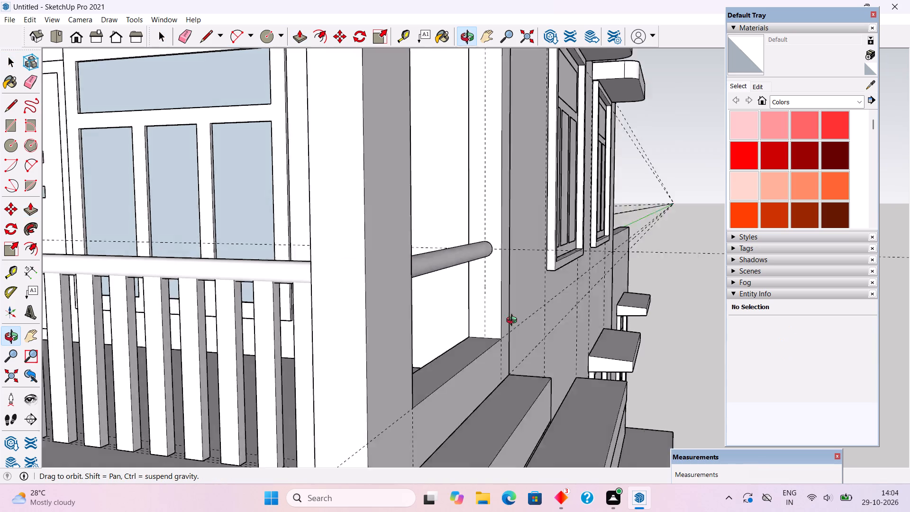
pyautogui.moveTo(514, 321); pyautogui.dragTo(344, 358, button='middle')
pyautogui.scroll(-3, 341, 358)
pyautogui.scroll(-6, 449, 317)
pyautogui.moveTo(463, 325); pyautogui.dragTo(275, 320, button='middle')
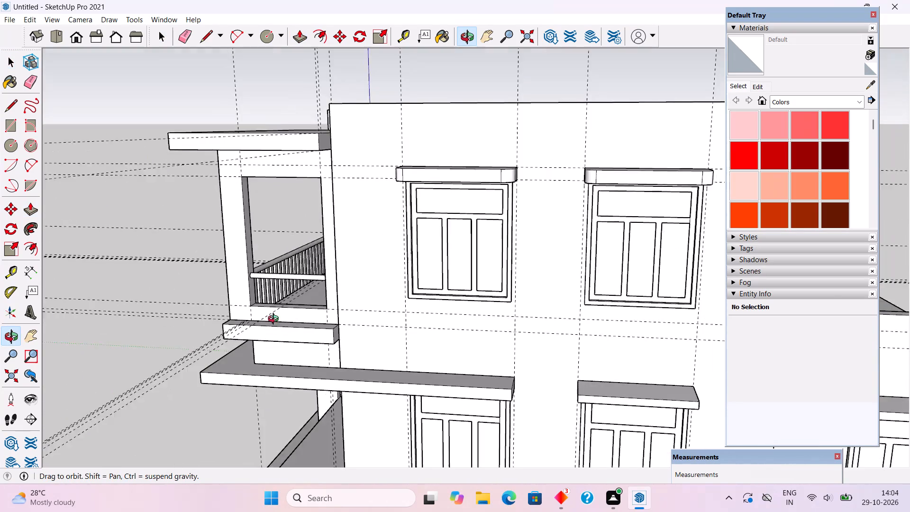
pyautogui.moveTo(275, 320); pyautogui.dragTo(269, 305, button='middle')
pyautogui.scroll(10, 254, 275)
pyautogui.tripleClick(283, 270)
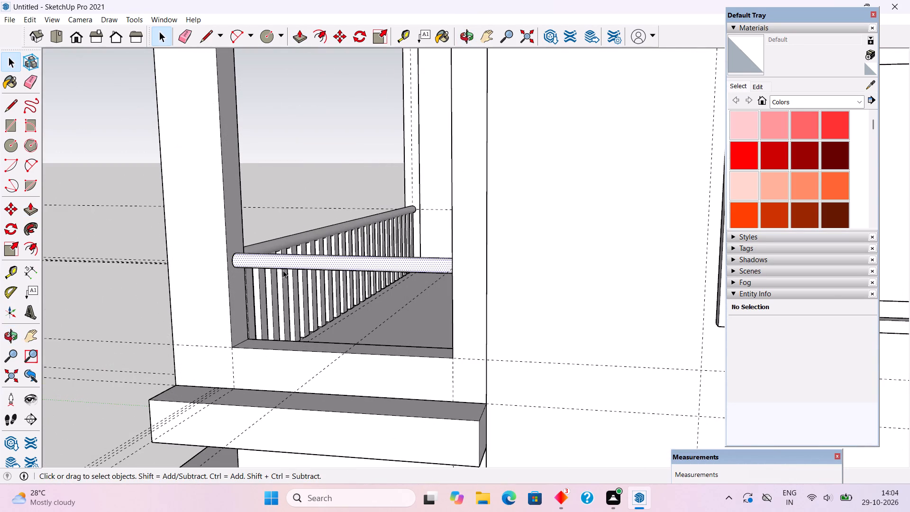
pyautogui.rightClick(283, 270)
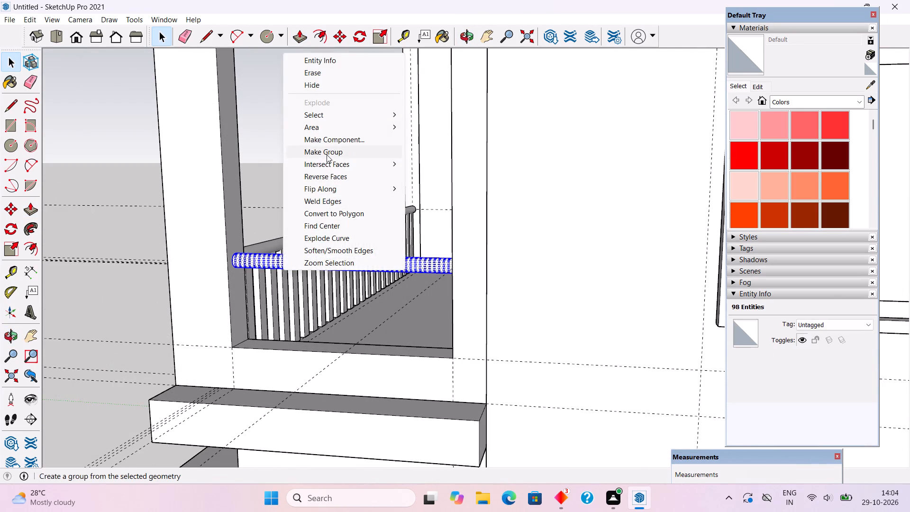
pyautogui.click(327, 155)
# Place a guide along the top of the side opening's sill, 4 1/2" in from its outer edge.
pyautogui.scroll(-10, 327, 155)
pyautogui.moveTo(353, 266); pyautogui.dragTo(518, 444, button='middle')
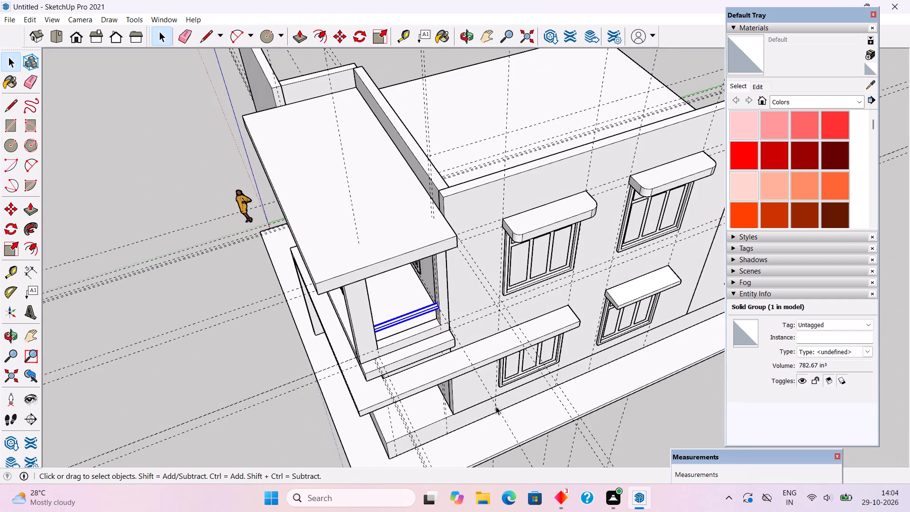
pyautogui.scroll(5, 500, 387)
pyautogui.scroll(4, 339, 294)
pyautogui.moveTo(438, 309); pyautogui.dragTo(484, 318, button='middle')
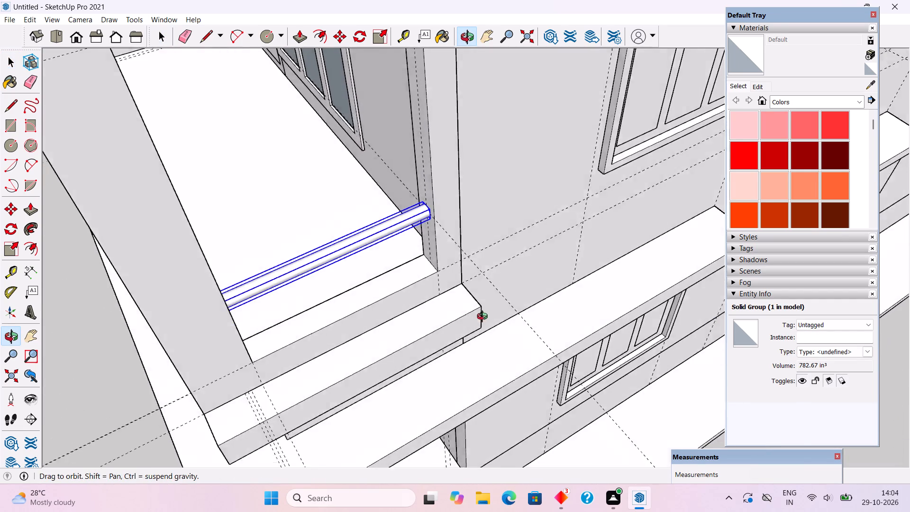
pyautogui.moveTo(484, 318); pyautogui.dragTo(522, 316, button='middle')
pyautogui.scroll(3, 400, 324)
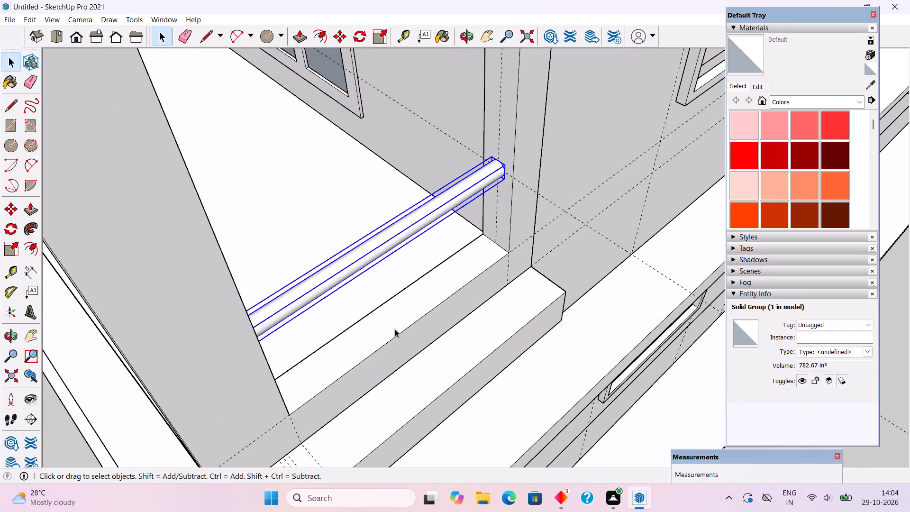
pyautogui.press('t')
pyautogui.click(400, 333)
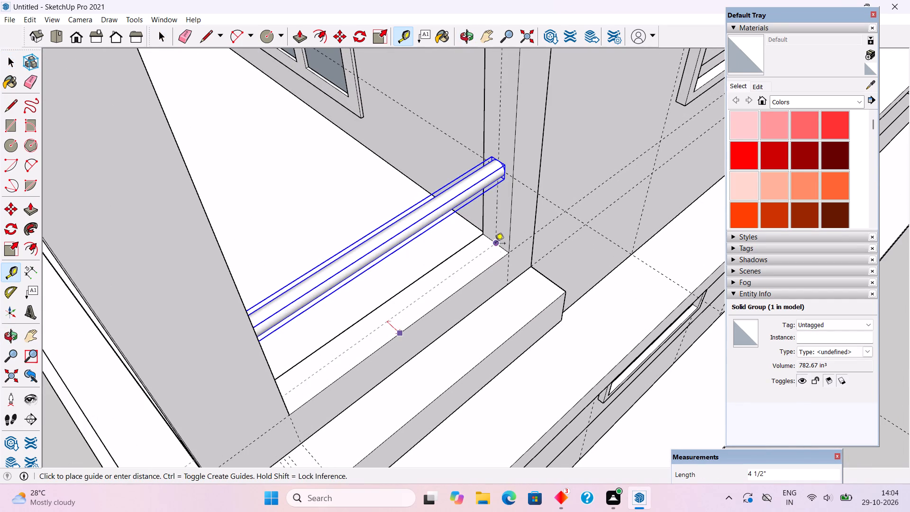
pyautogui.click(495, 240)
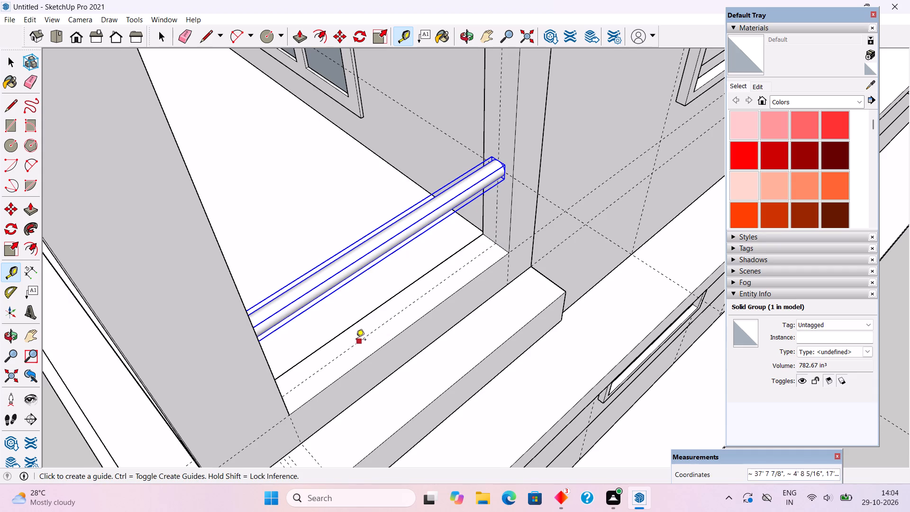
# Add two parallel guides on the sill, 1" to either side of its centre guide.
pyautogui.click(356, 340)
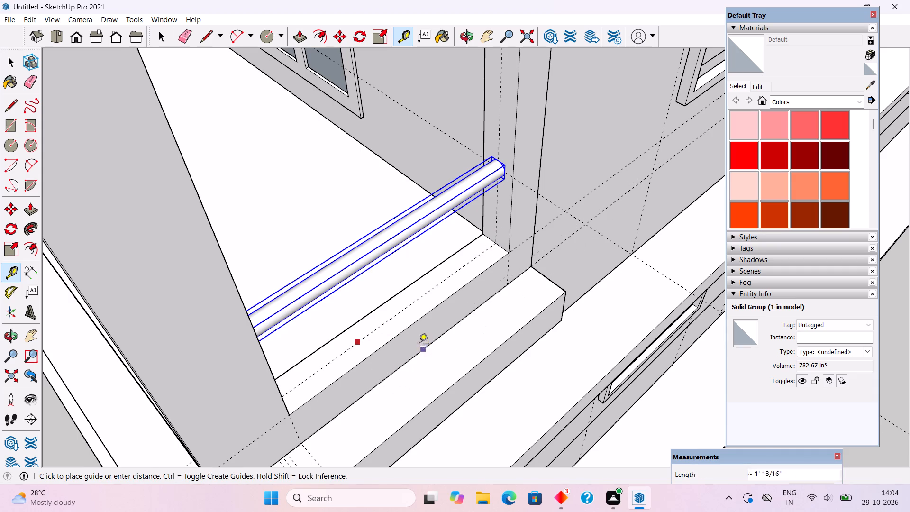
pyautogui.write('1"')
pyautogui.press('Return')
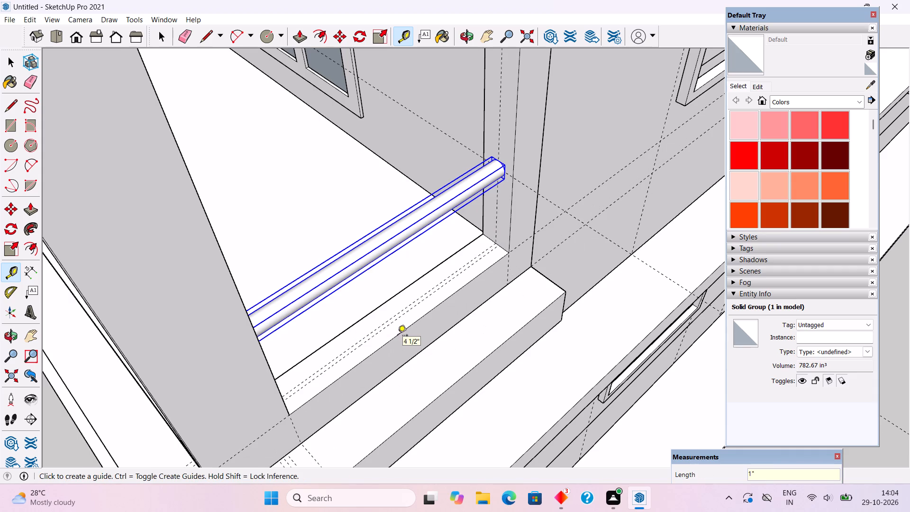
pyautogui.scroll(5, 358, 343)
pyautogui.click(358, 341)
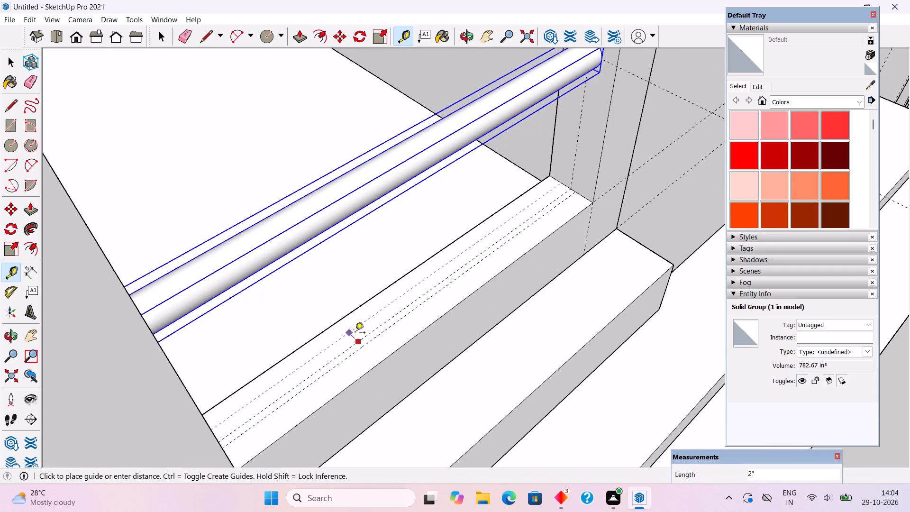
pyautogui.write('1"')
pyautogui.press('Return')
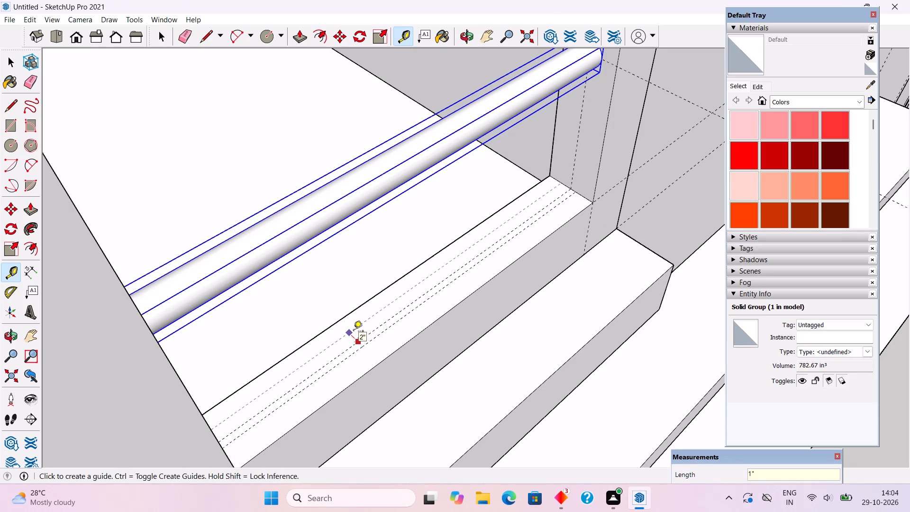
# Place a guide across the sill, 2" from the corner column's inner face.
pyautogui.moveTo(414, 350); pyautogui.dragTo(216, 351, button='middle')
pyautogui.scroll(4, 194, 276)
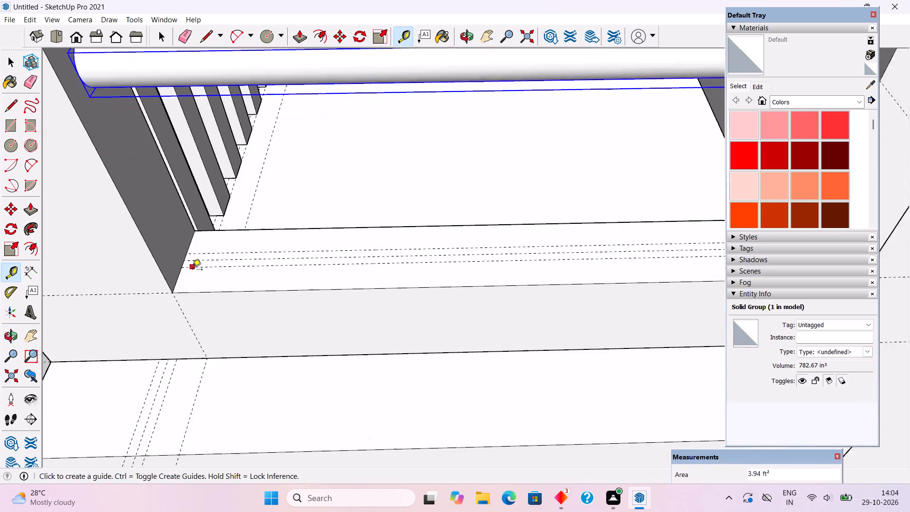
pyautogui.scroll(4, 186, 272)
pyautogui.click(179, 276)
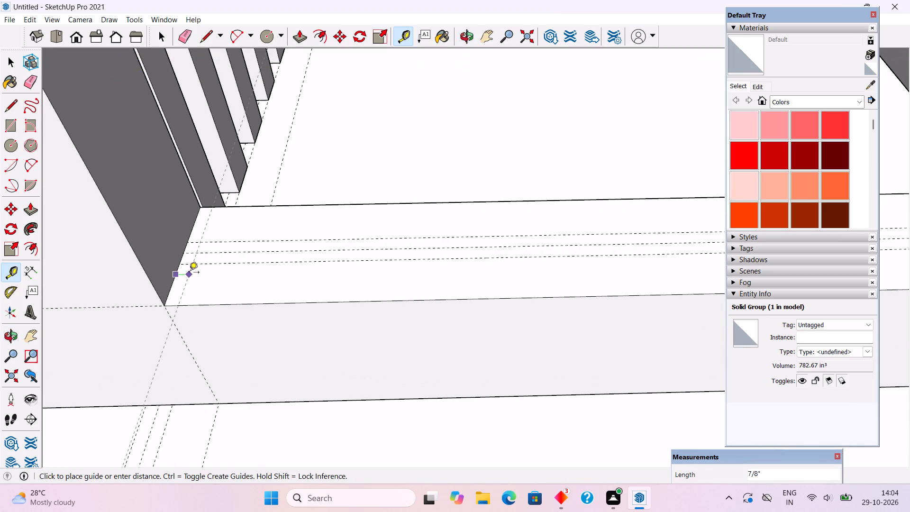
pyautogui.write('2"')
pyautogui.press('Return')
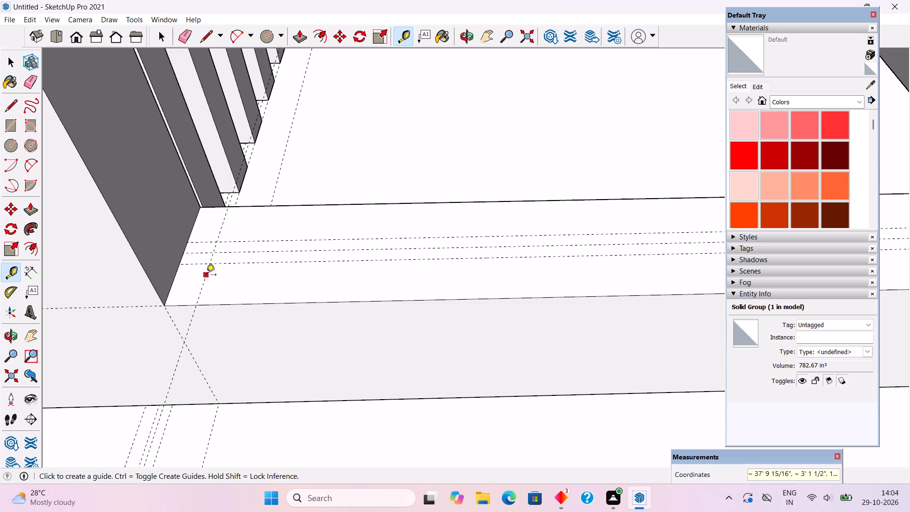
pyautogui.click(206, 275)
pyautogui.press('space')
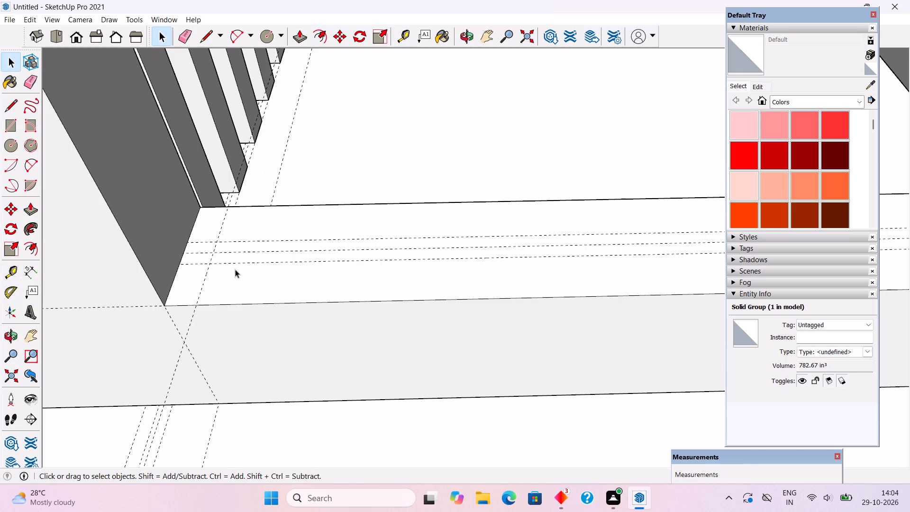
# Copy one front-railing baluster about 2' 8" over to the side opening.
pyautogui.click(236, 175)
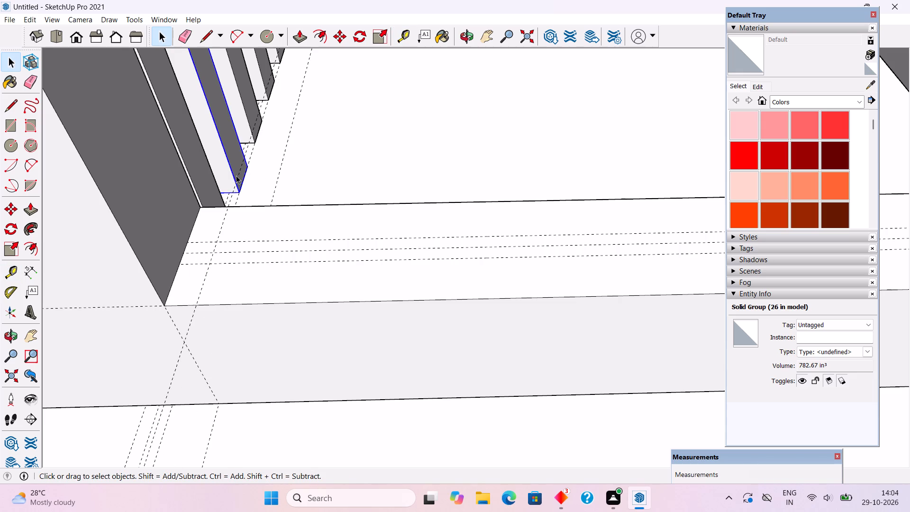
pyautogui.press('m')
pyautogui.click(236, 175)
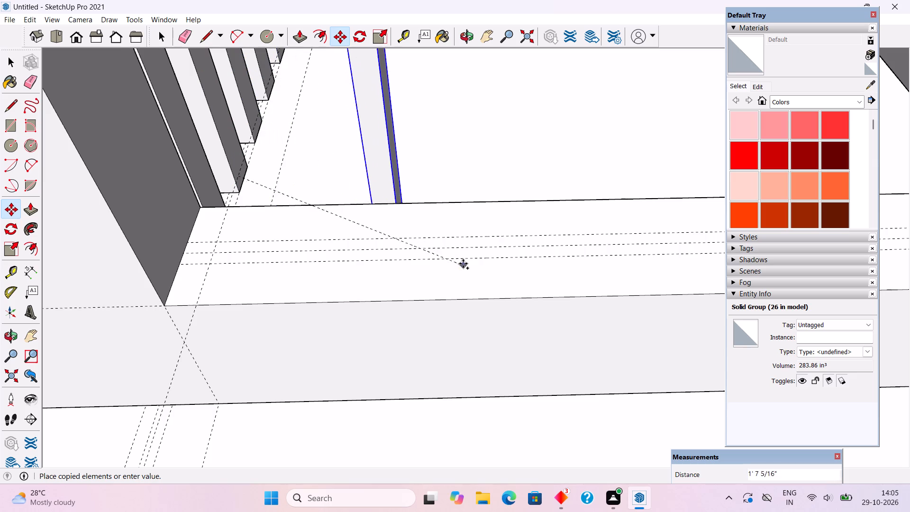
pyautogui.scroll(-11, 442, 310)
pyautogui.moveTo(453, 357); pyautogui.dragTo(453, 247, button='middle')
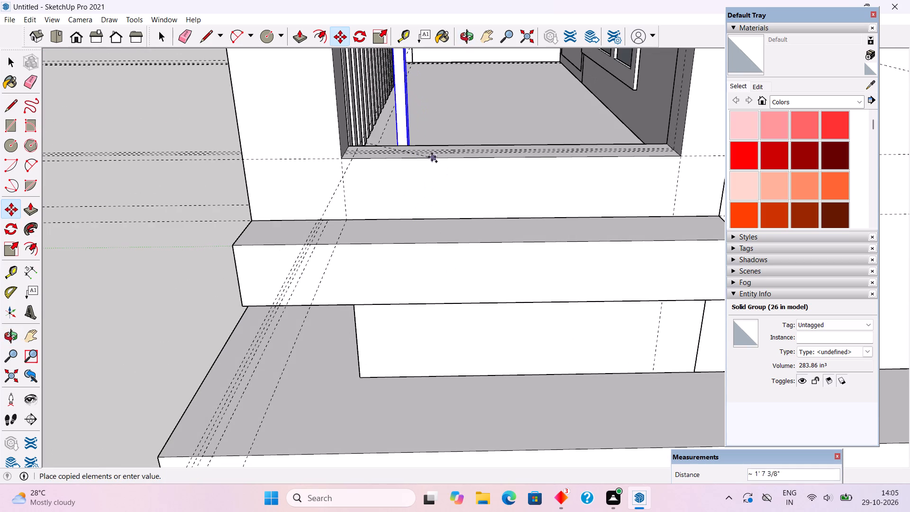
pyautogui.click(508, 185)
# Move the copied baluster about 1' 1" outward and about 1' 5" up to the level of the side sill.
pyautogui.scroll(-10, 409, 224)
pyautogui.moveTo(520, 299); pyautogui.dragTo(488, 311, button='middle')
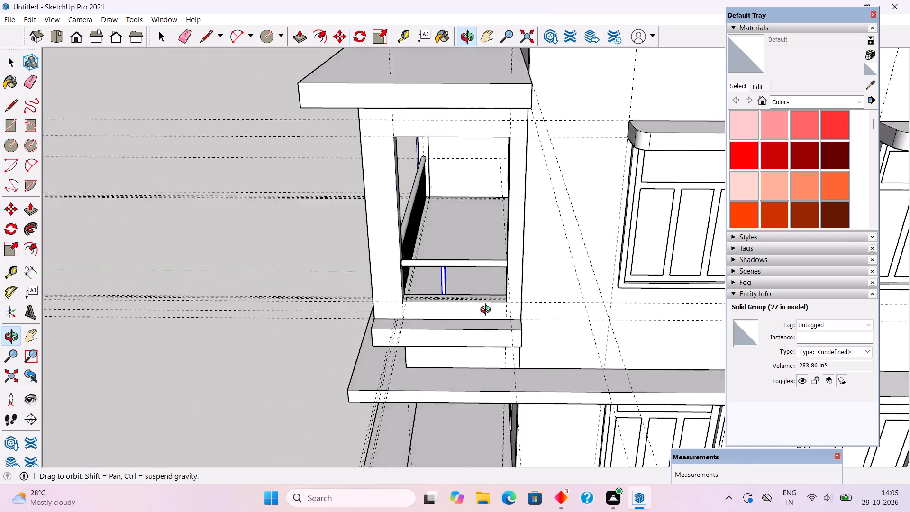
pyautogui.moveTo(488, 311); pyautogui.dragTo(430, 311, button='middle')
pyautogui.scroll(14, 411, 289)
pyautogui.scroll(3, 358, 279)
pyautogui.click(366, 271)
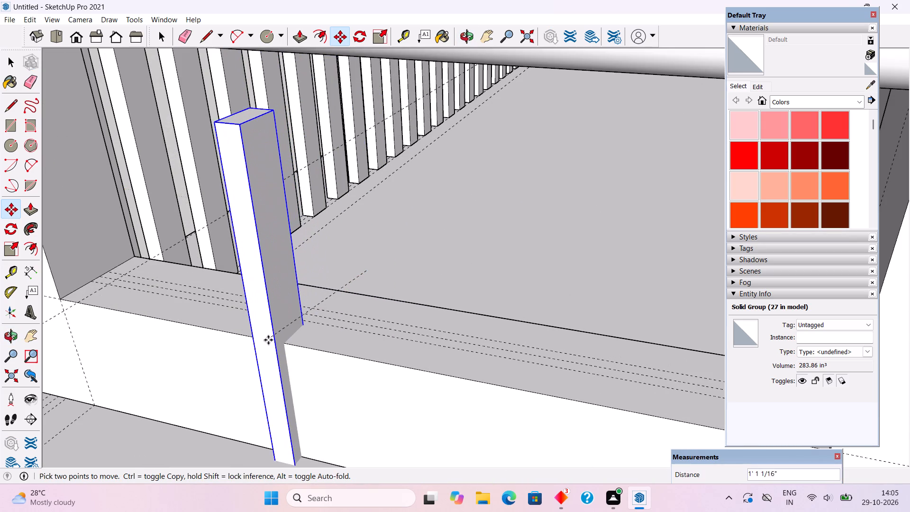
pyautogui.click(264, 338)
pyautogui.scroll(-3, 264, 314)
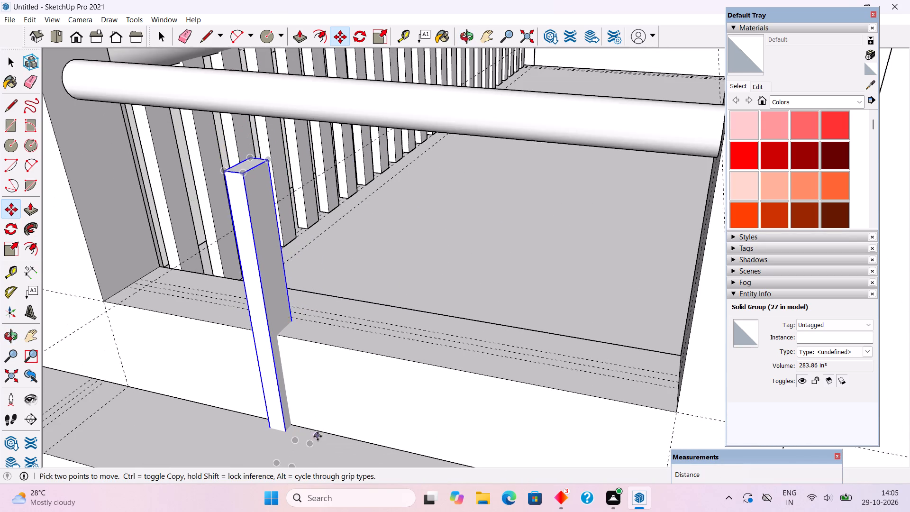
pyautogui.scroll(3, 318, 430)
pyautogui.click(273, 430)
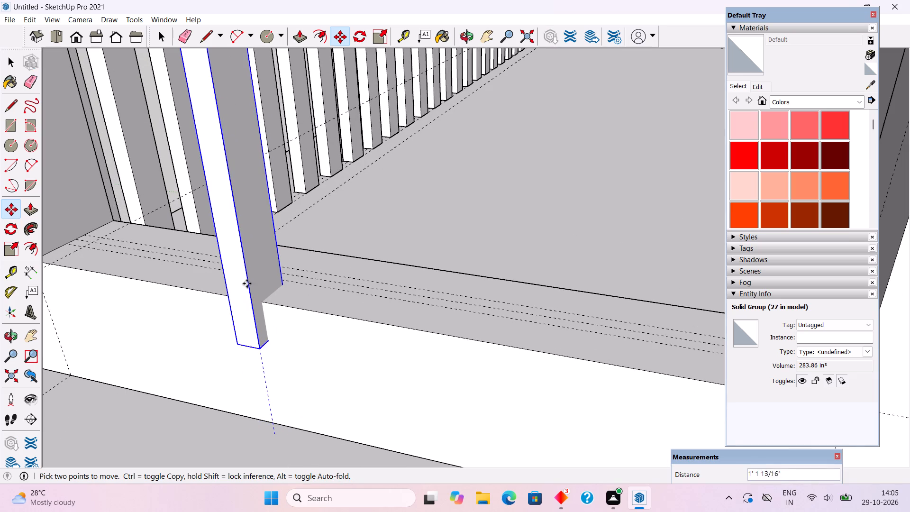
pyautogui.click(239, 246)
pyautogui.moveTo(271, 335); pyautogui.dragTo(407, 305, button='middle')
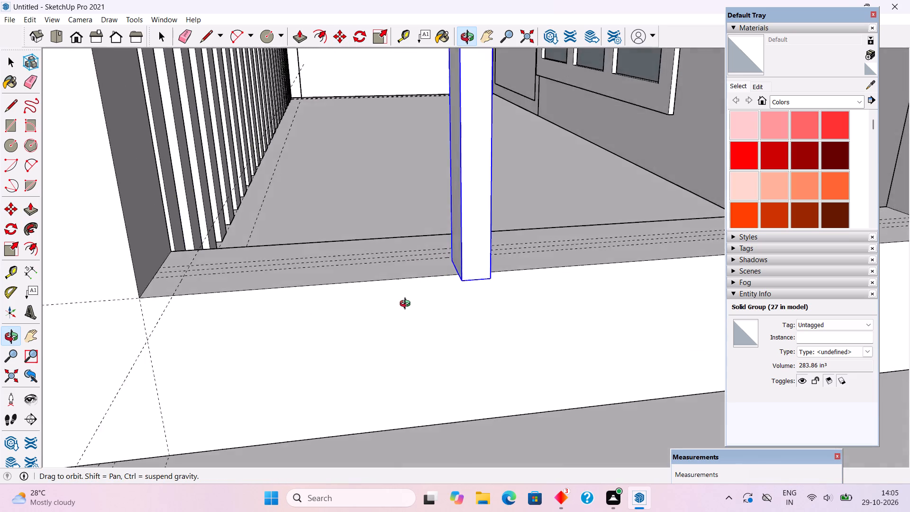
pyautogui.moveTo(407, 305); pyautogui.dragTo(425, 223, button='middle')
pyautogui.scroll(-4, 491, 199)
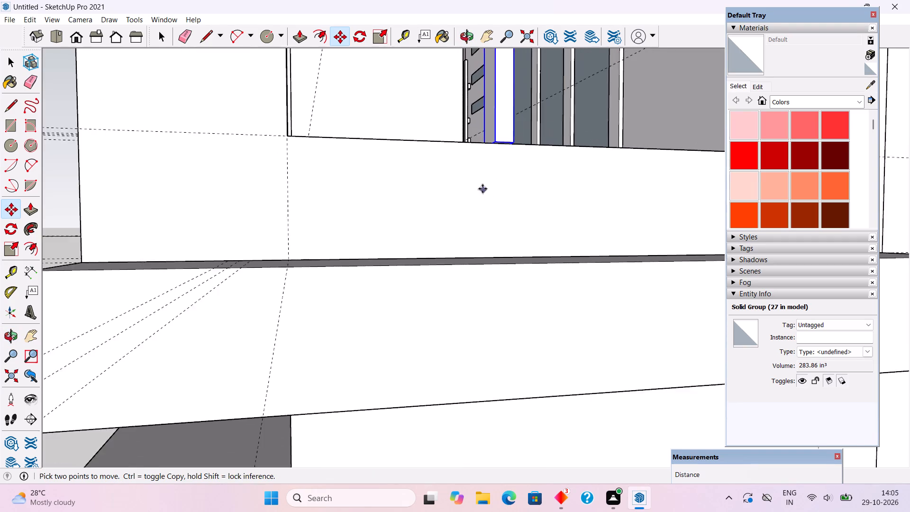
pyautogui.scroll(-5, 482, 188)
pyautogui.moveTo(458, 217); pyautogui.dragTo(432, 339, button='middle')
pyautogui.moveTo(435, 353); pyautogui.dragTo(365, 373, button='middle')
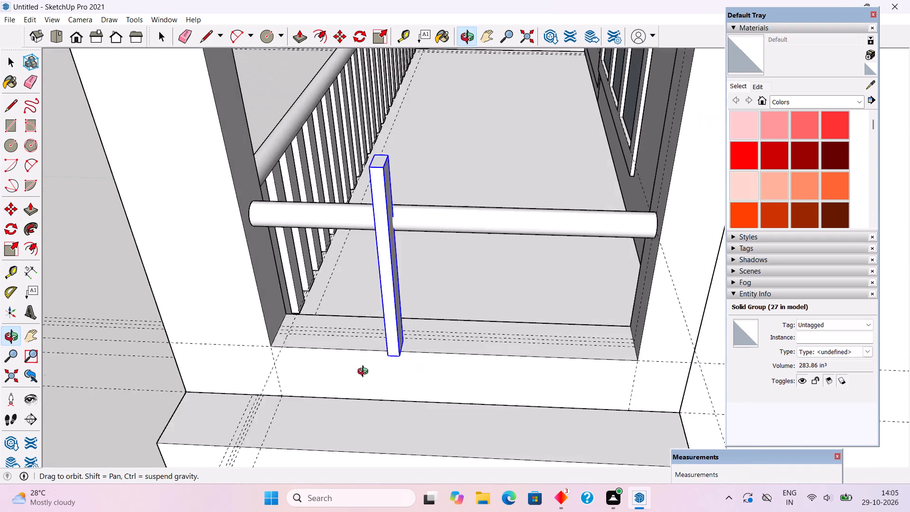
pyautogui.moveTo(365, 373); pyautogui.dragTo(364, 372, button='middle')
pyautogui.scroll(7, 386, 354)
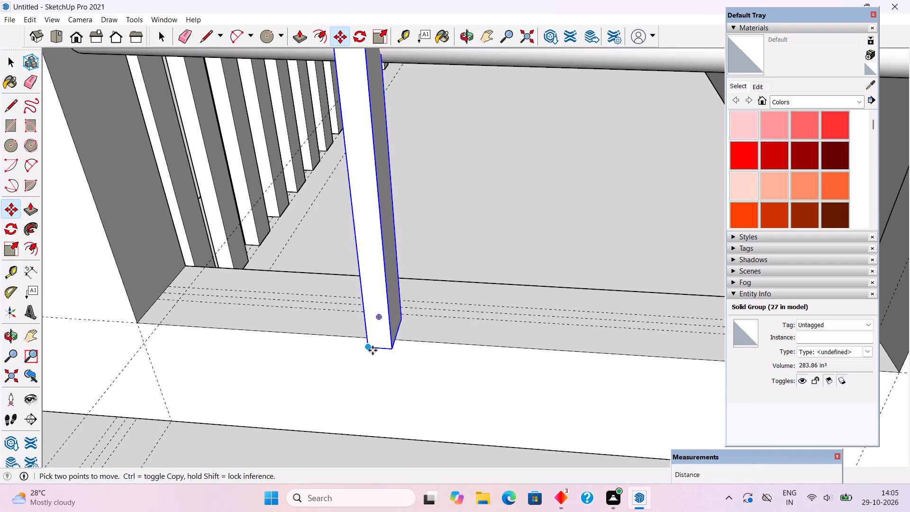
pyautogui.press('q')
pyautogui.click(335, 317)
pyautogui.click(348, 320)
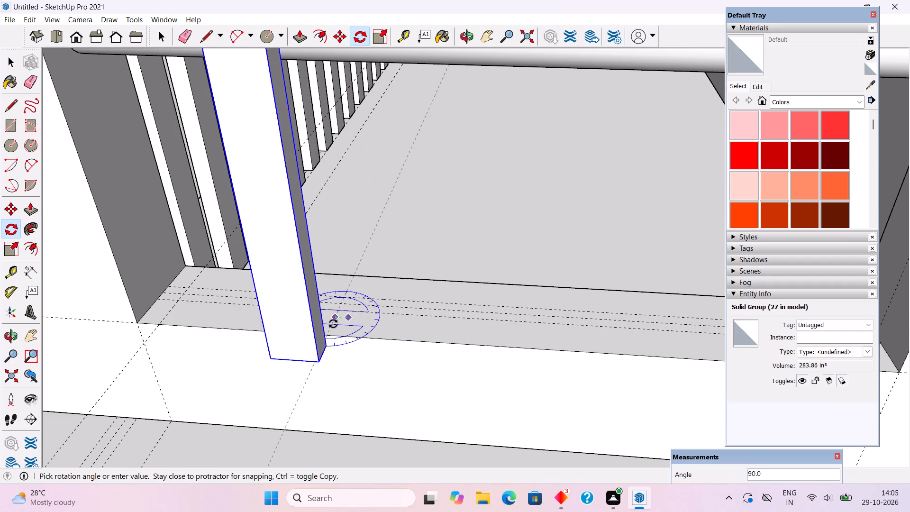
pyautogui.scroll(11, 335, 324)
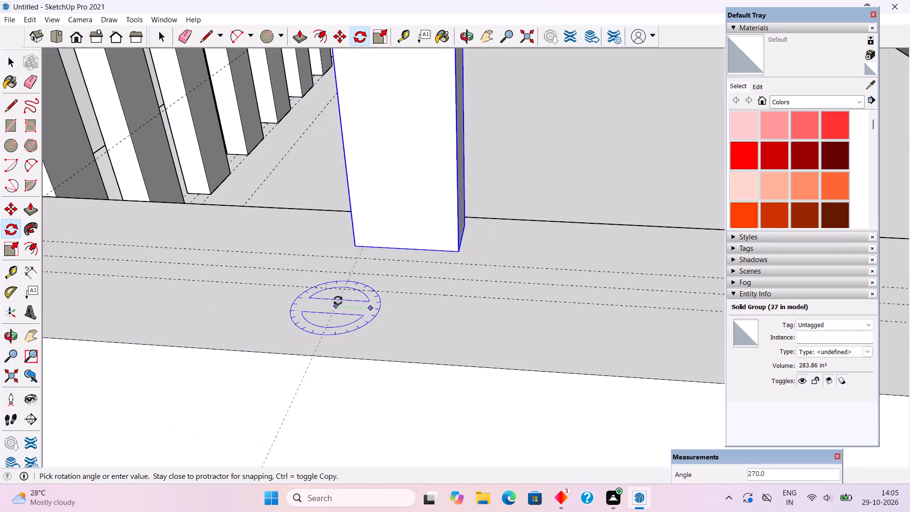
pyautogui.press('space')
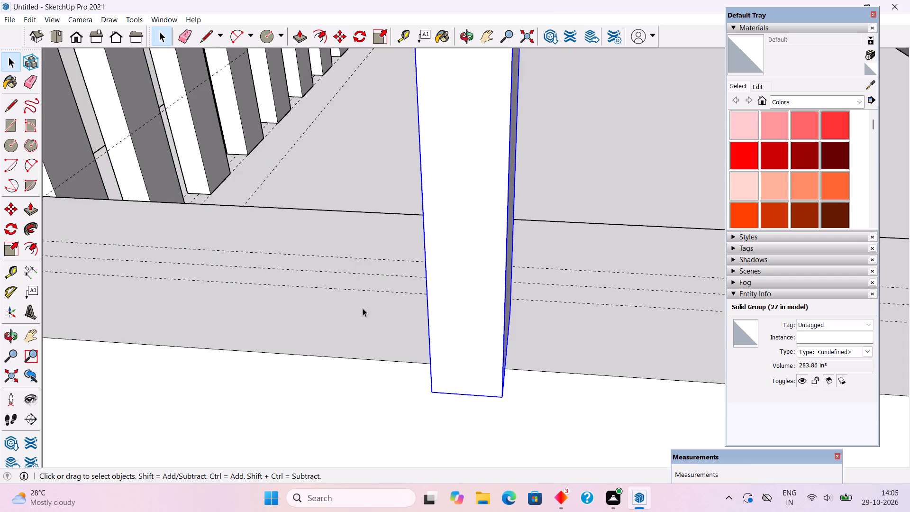
# Rotate the copied baluster 90° about the vertical axis to line it up with the side opening.
pyautogui.scroll(-5, 419, 300)
pyautogui.moveTo(477, 326); pyautogui.dragTo(333, 327, button='middle')
pyautogui.scroll(1, 338, 314)
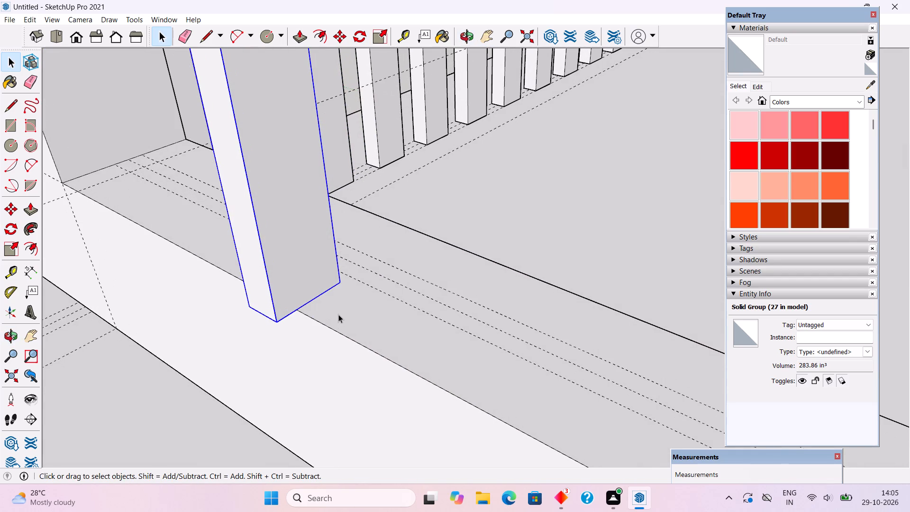
pyautogui.press('q')
pyautogui.click(338, 313)
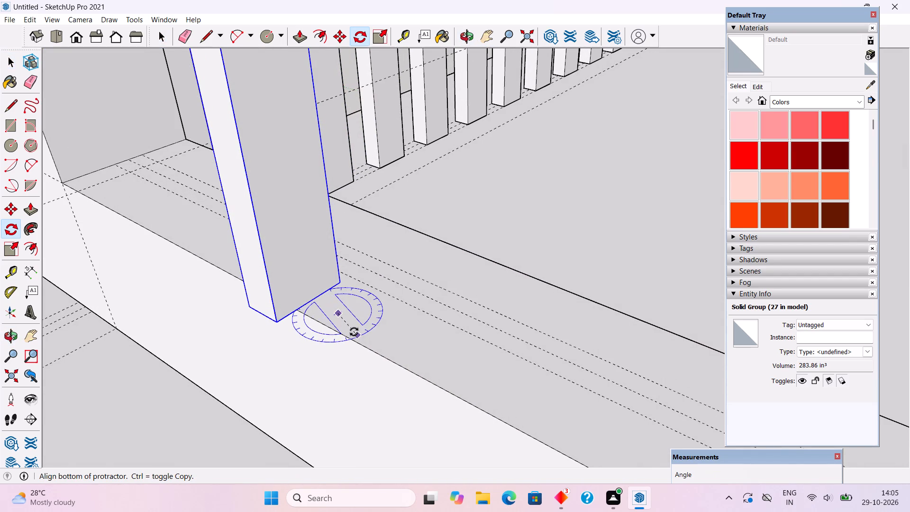
pyautogui.click(368, 334)
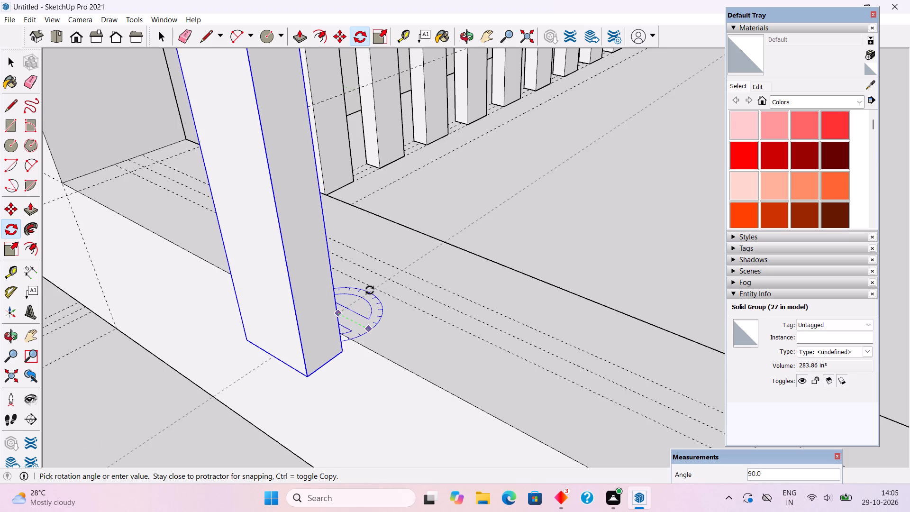
pyautogui.scroll(12, 370, 290)
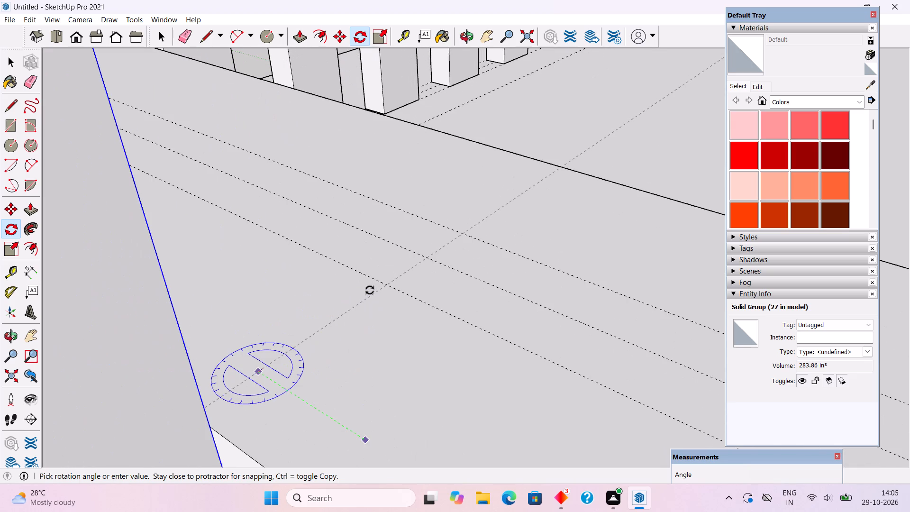
pyautogui.scroll(5, 370, 290)
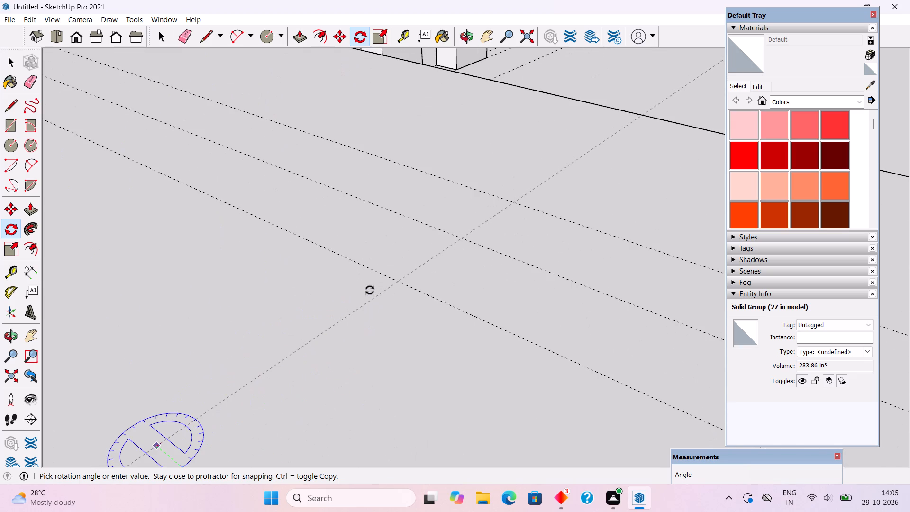
pyautogui.scroll(-7, 370, 290)
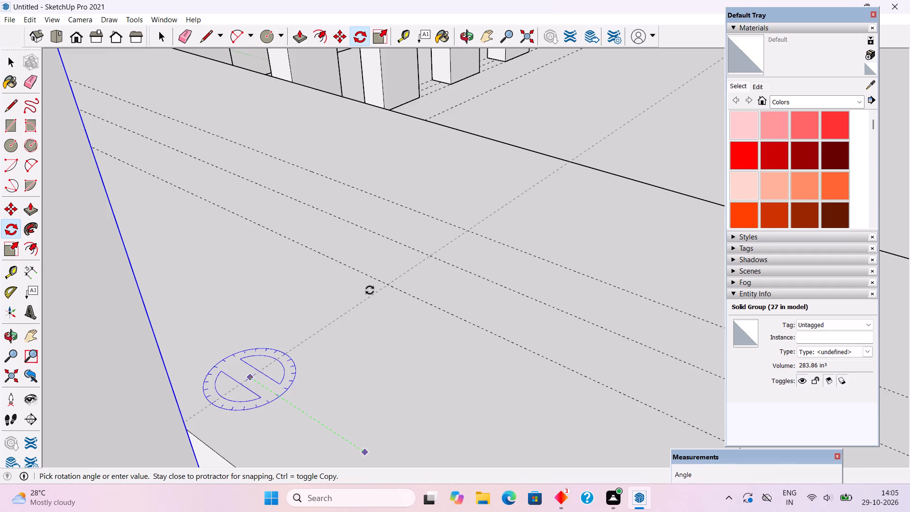
pyautogui.scroll(-3, 370, 290)
pyautogui.press('9')
pyautogui.press('0')
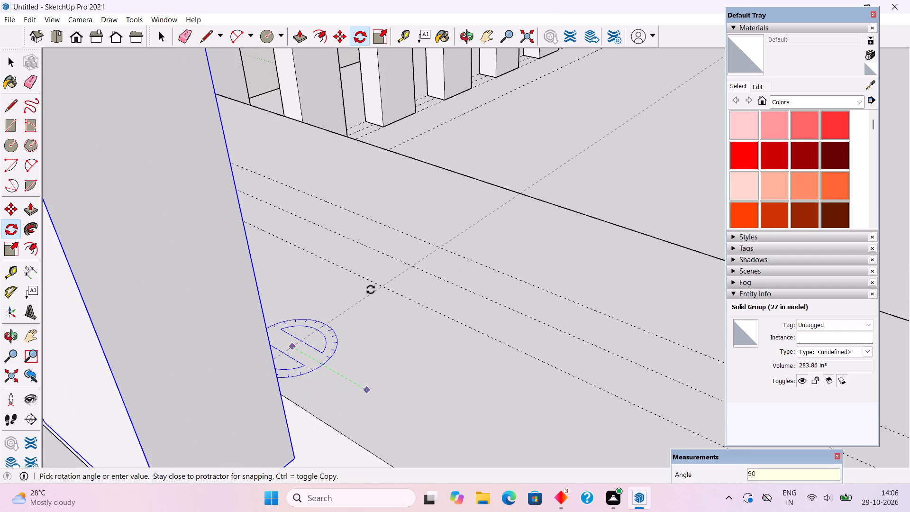
pyautogui.press('Return')
pyautogui.press('space')
pyautogui.scroll(-6, 371, 290)
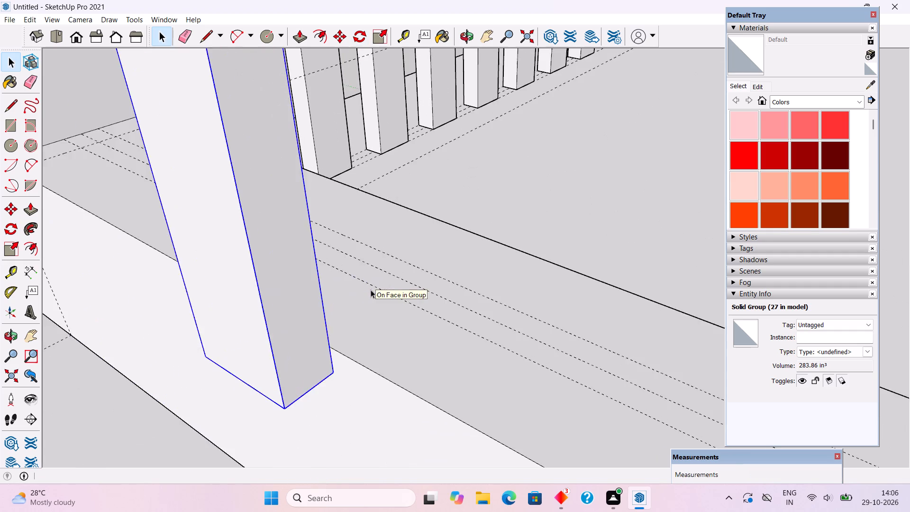
# Move the rotated baluster about 1' 9 1/2" by its bottom corner onto the sill guide intersection beside the corner column.
pyautogui.scroll(-14, 371, 290)
pyautogui.scroll(-5, 433, 382)
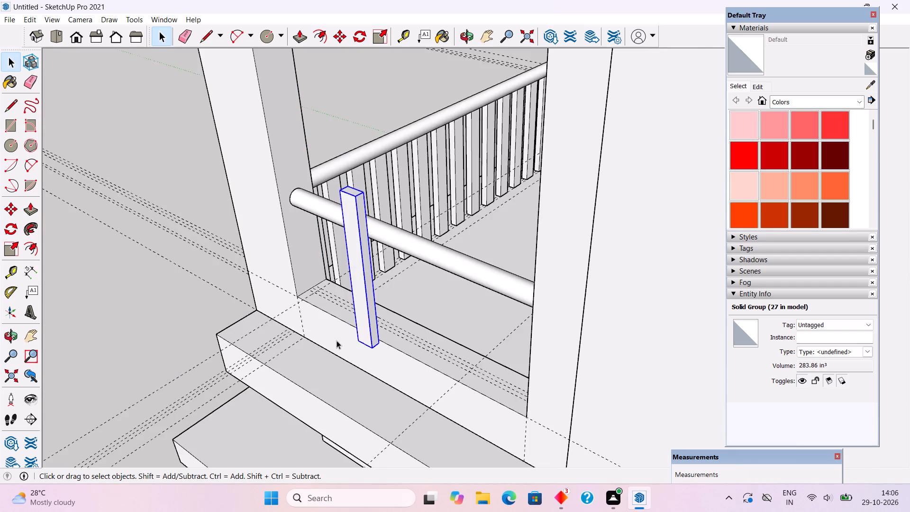
pyautogui.scroll(-5, 334, 340)
pyautogui.moveTo(333, 347); pyautogui.dragTo(433, 338, button='middle')
pyautogui.scroll(6, 438, 354)
pyautogui.scroll(1, 276, 384)
pyautogui.moveTo(277, 387); pyautogui.dragTo(364, 415, button='middle')
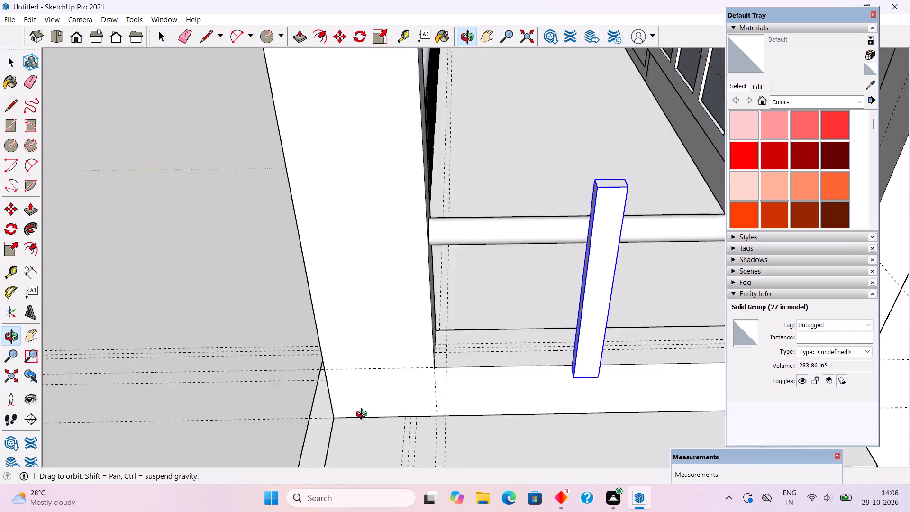
pyautogui.moveTo(364, 415); pyautogui.dragTo(300, 400, button='middle')
pyautogui.scroll(5, 502, 384)
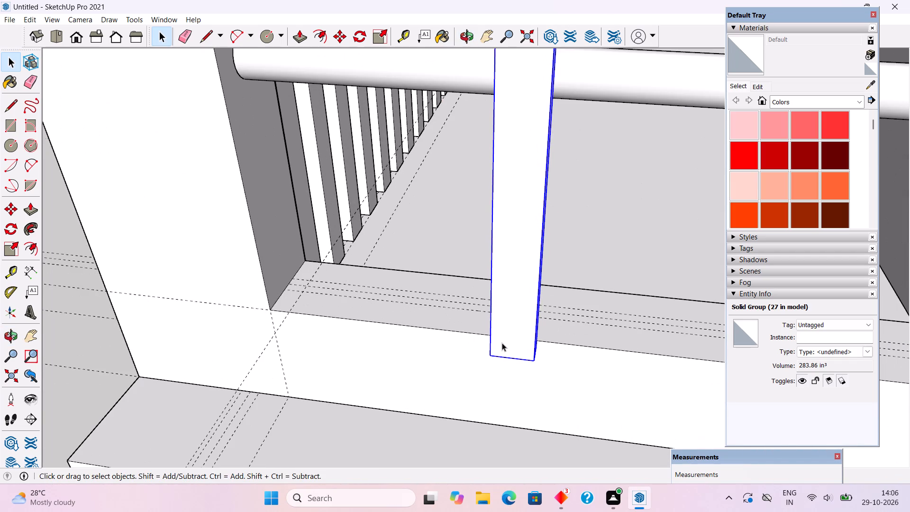
pyautogui.moveTo(371, 302); pyautogui.dragTo(391, 356, button='middle')
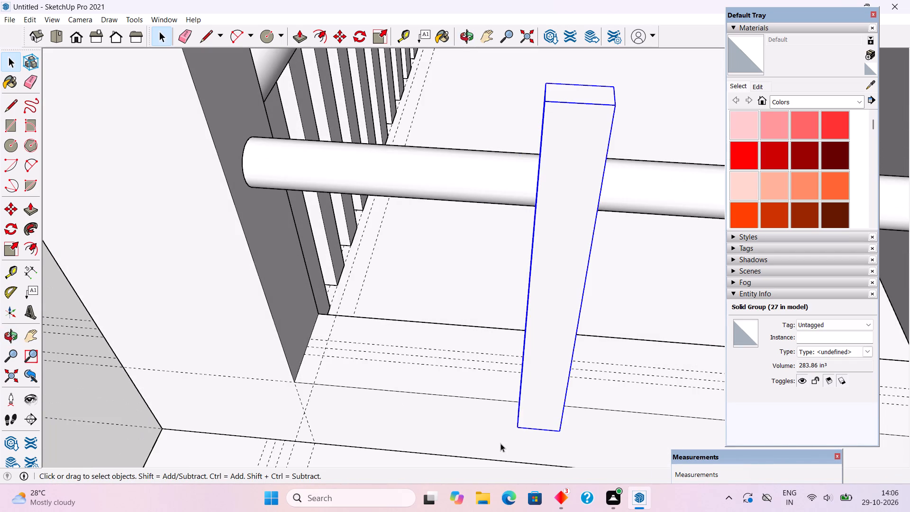
pyautogui.press('m')
pyautogui.click(516, 430)
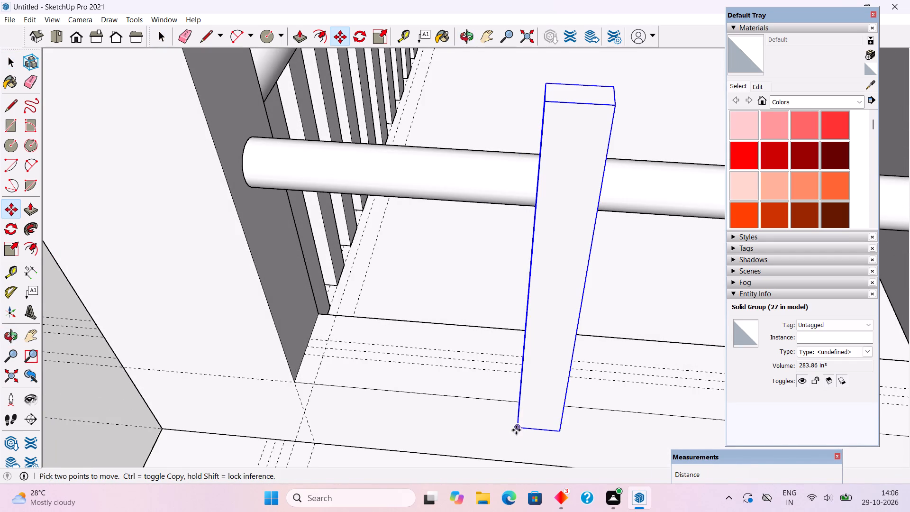
pyautogui.click(322, 357)
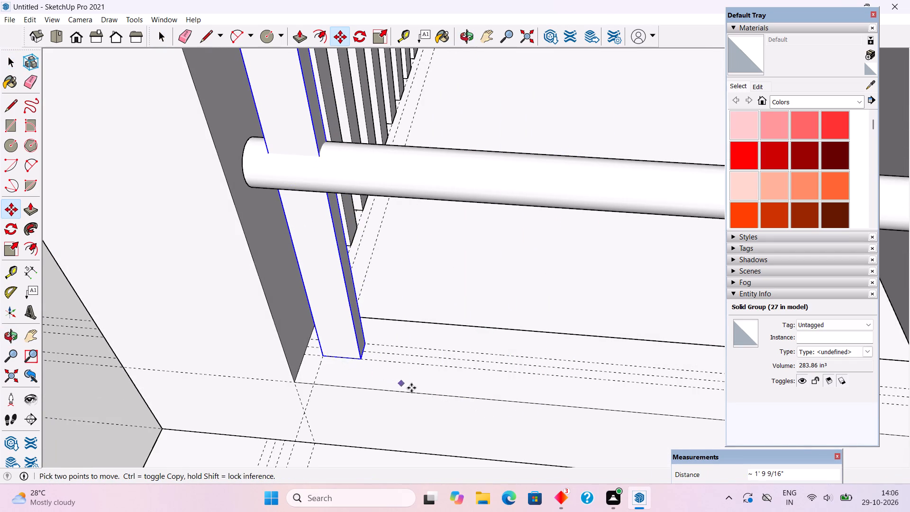
pyautogui.scroll(-9, 428, 397)
pyautogui.press('space')
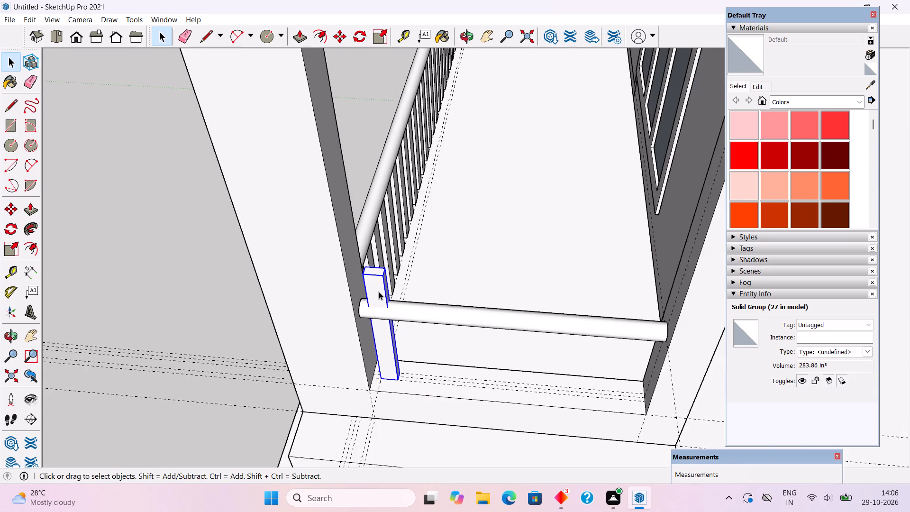
# Push the baluster's top face down about 10" so that it ends inside the side handrail.
pyautogui.tripleClick(379, 291)
pyautogui.scroll(11, 375, 277)
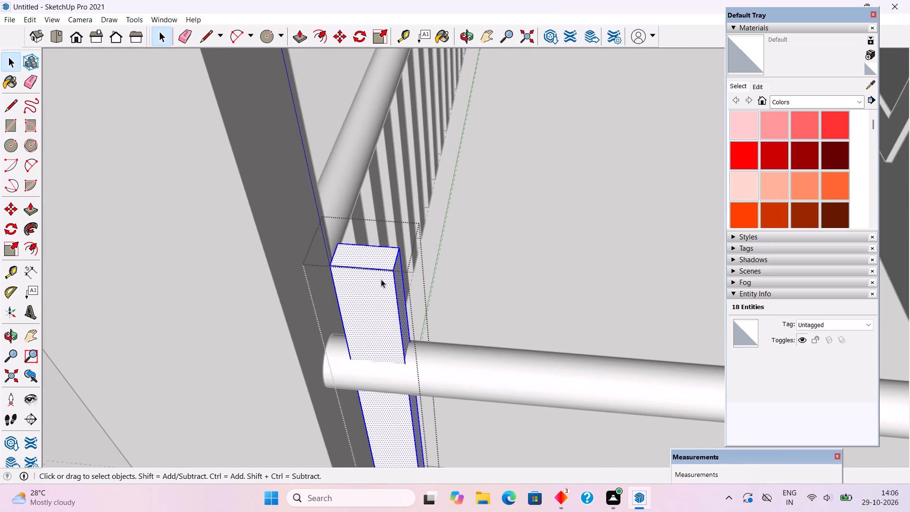
pyautogui.press('p')
pyautogui.click(375, 261)
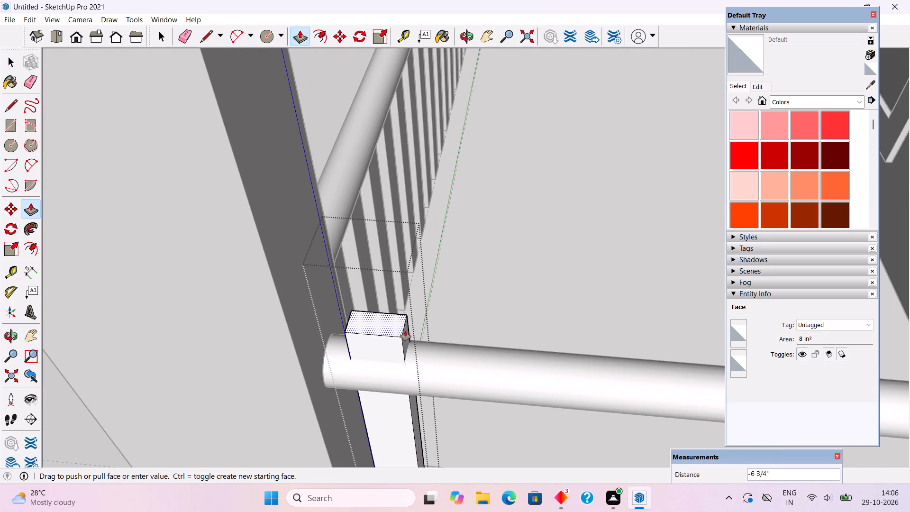
pyautogui.click(424, 373)
pyautogui.scroll(-6, 424, 366)
pyautogui.moveTo(492, 433); pyautogui.dragTo(484, 338, button='middle')
pyautogui.scroll(-8, 484, 338)
pyautogui.press('space')
pyautogui.scroll(-4, 290, 271)
pyautogui.click(242, 225)
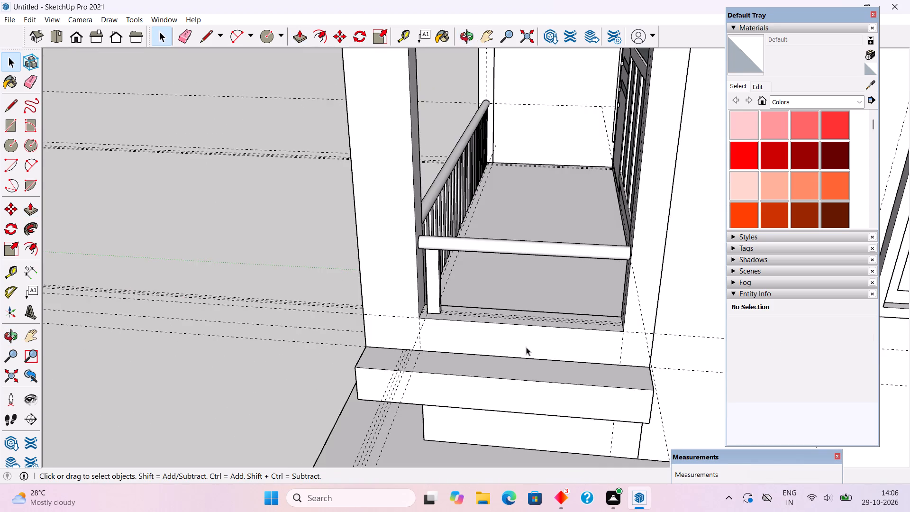
# Copy the shortened baluster 8" along the side sill and repeat it as an array of six copies.
pyautogui.moveTo(530, 337); pyautogui.dragTo(570, 279, button='middle')
pyautogui.scroll(-7, 97, 419)
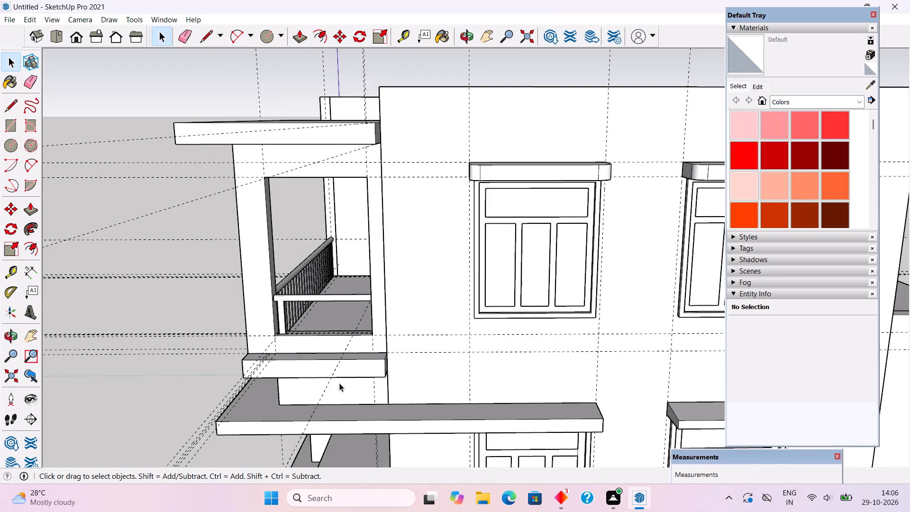
pyautogui.scroll(5, 405, 380)
pyautogui.moveTo(415, 379); pyautogui.dragTo(501, 395, button='middle')
pyautogui.scroll(5, 416, 381)
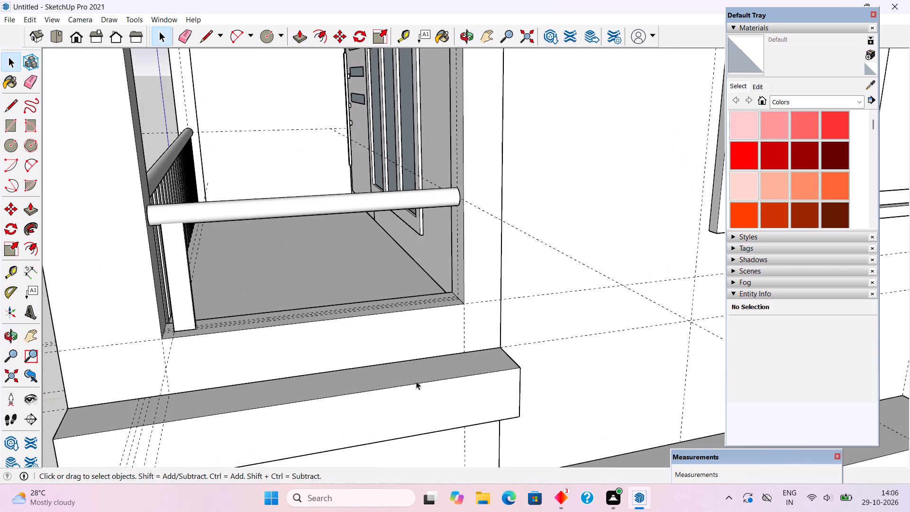
pyautogui.moveTo(277, 414); pyautogui.dragTo(274, 470, button='middle')
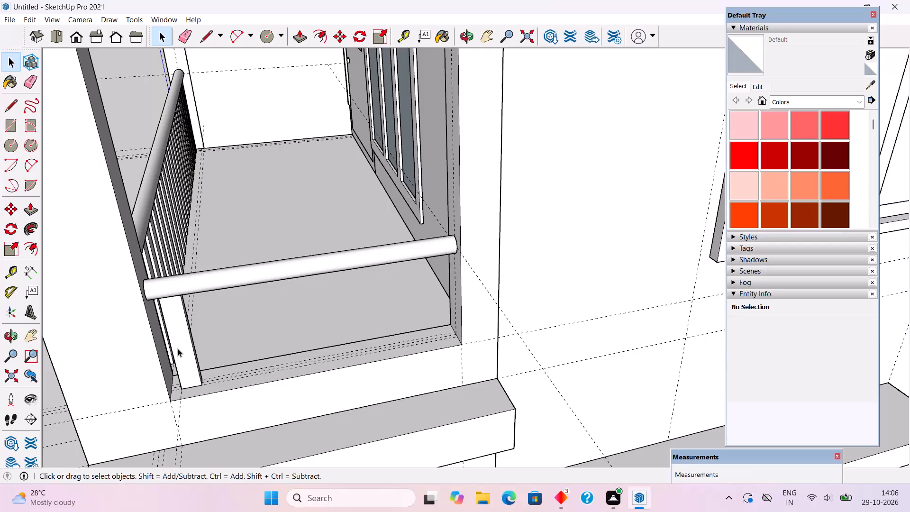
pyautogui.click(178, 348)
pyautogui.press('m')
pyautogui.click(178, 348)
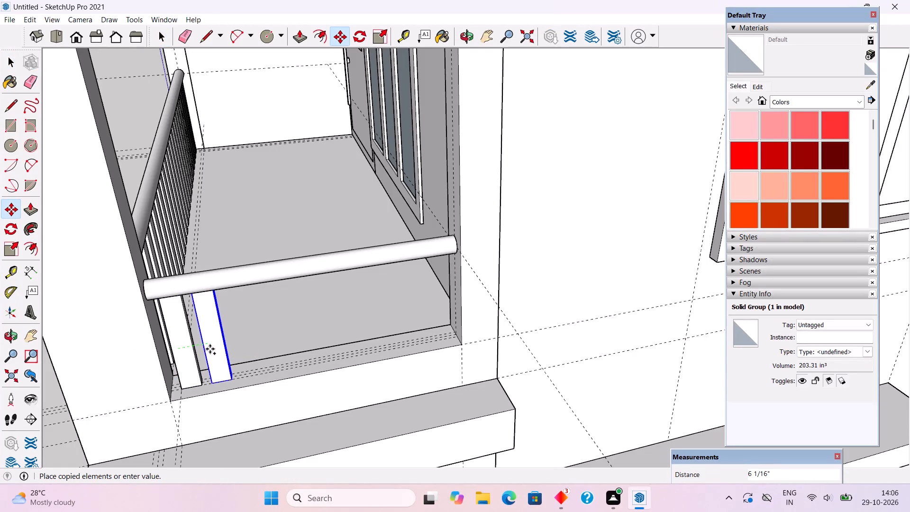
pyautogui.press('8')
pyautogui.hotkey('shift', '"')
pyautogui.press('Return')
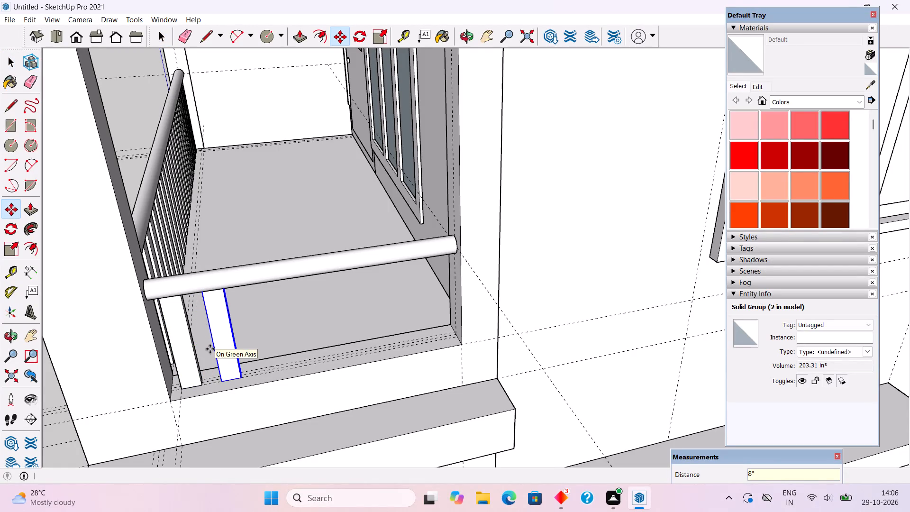
pyautogui.press('x')
pyautogui.press('6')
pyautogui.press('Return')
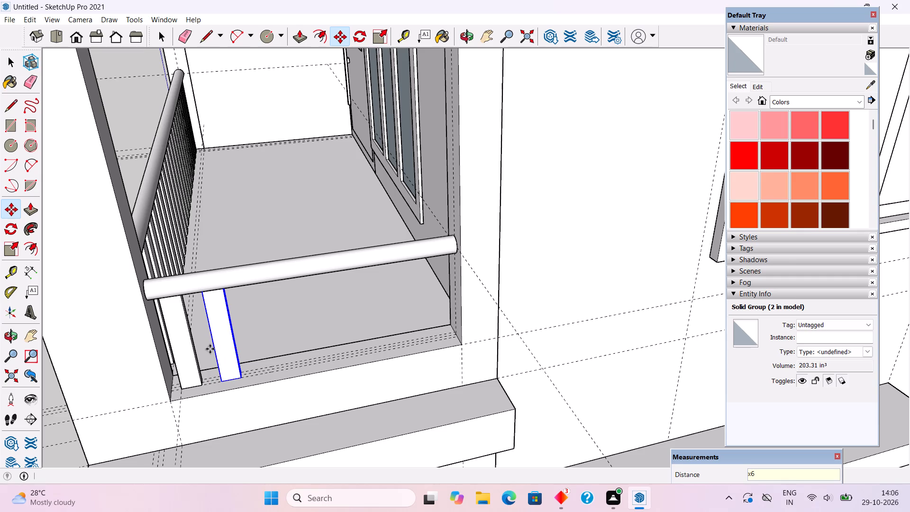
# Copy the last side baluster another 8" toward the house wall.
pyautogui.click(417, 330)
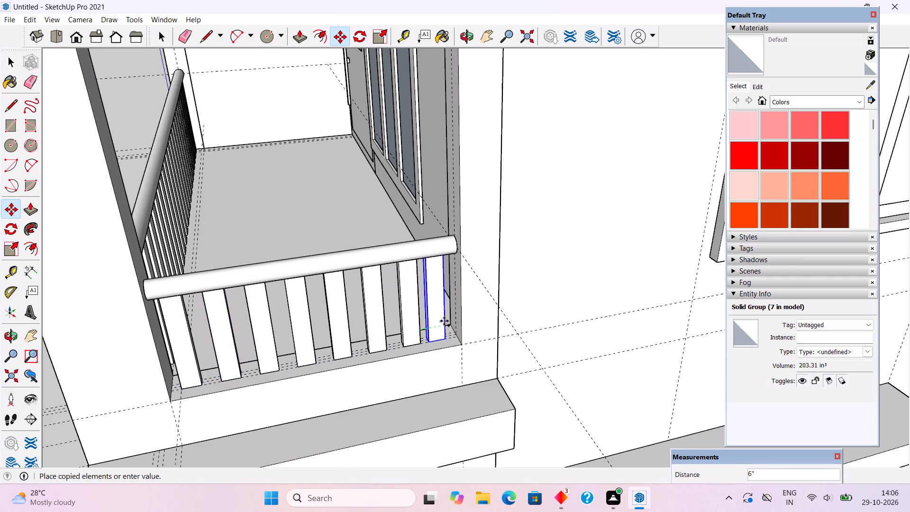
pyautogui.press('8')
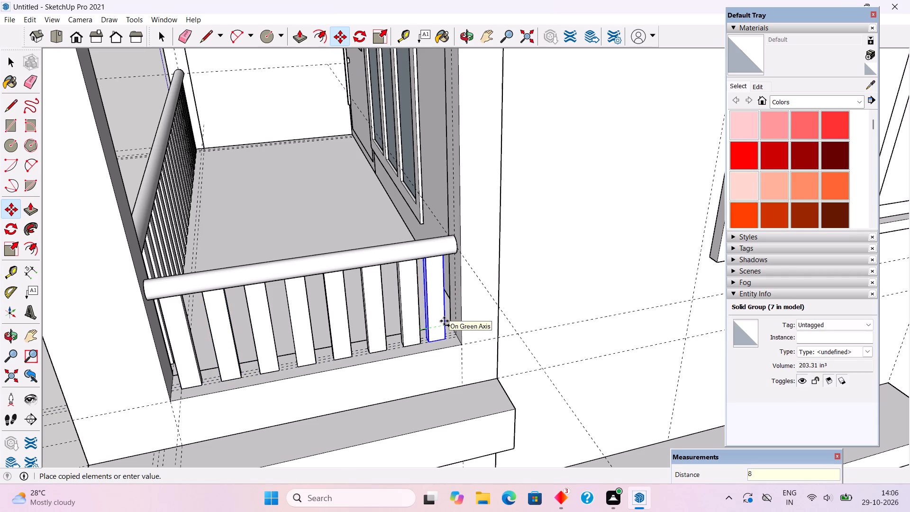
pyautogui.hotkey('shift', '"')
pyautogui.press('Return')
pyautogui.press('space')
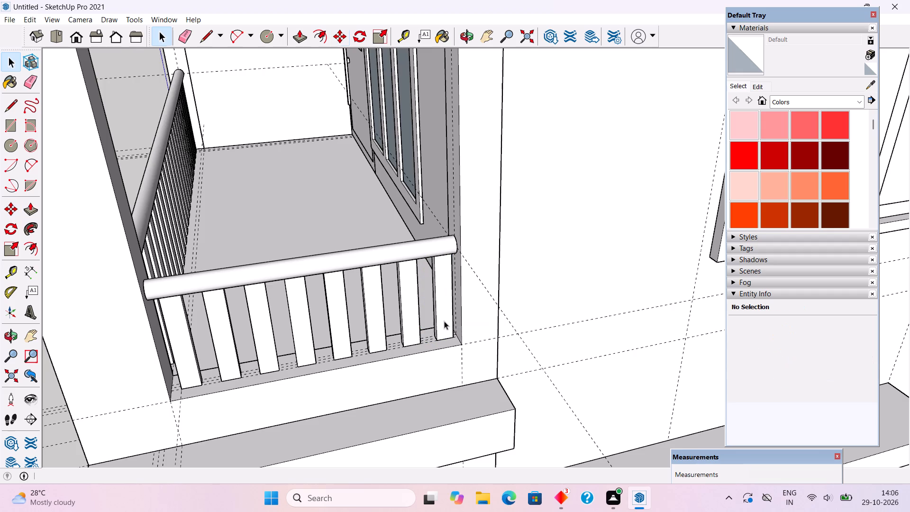
# Examine the balcony railings and the house's front and side facades from several angles.
pyautogui.scroll(-16, 444, 299)
pyautogui.moveTo(514, 358); pyautogui.dragTo(641, 256, button='middle')
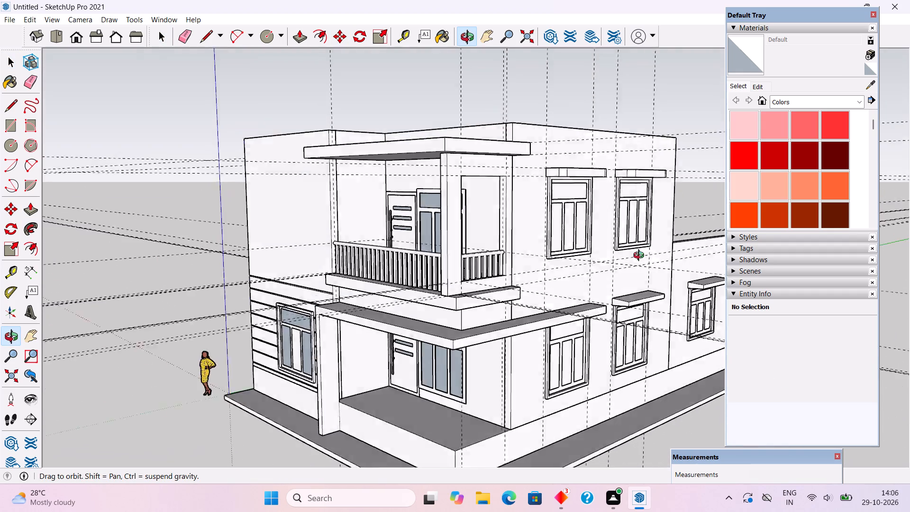
pyautogui.moveTo(641, 256); pyautogui.dragTo(710, 240, button='middle')
pyautogui.scroll(-3, 428, 333)
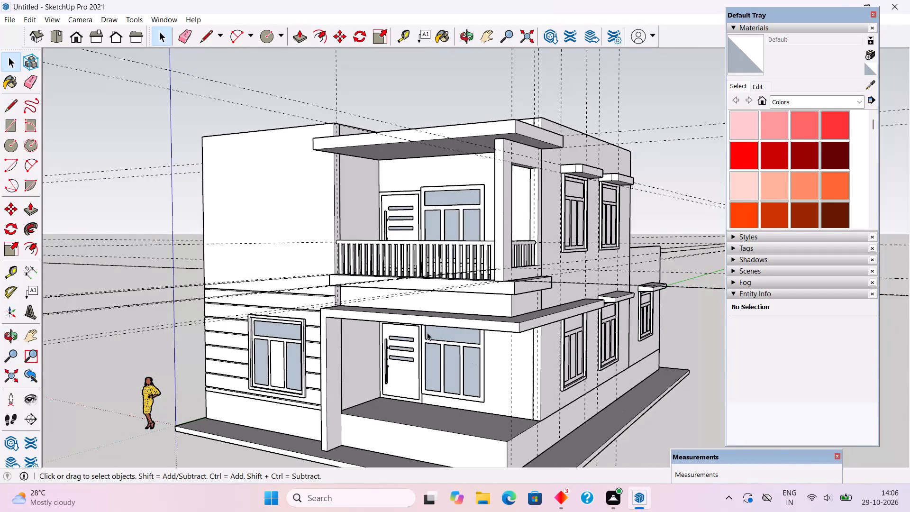
pyautogui.moveTo(431, 366); pyautogui.dragTo(477, 350, button='middle')
pyautogui.scroll(2, 477, 350)
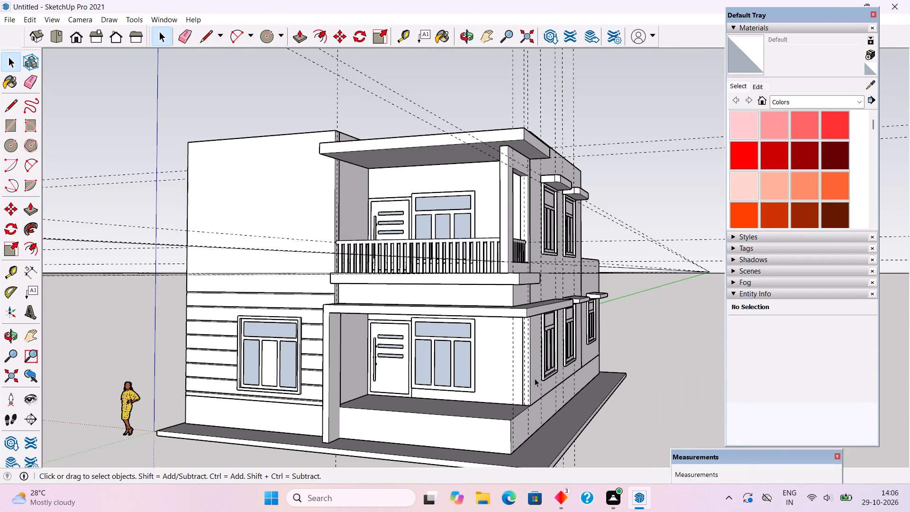
pyautogui.scroll(2, 535, 378)
pyautogui.scroll(-3, 535, 378)
pyautogui.moveTo(546, 403); pyautogui.dragTo(604, 419, button='middle')
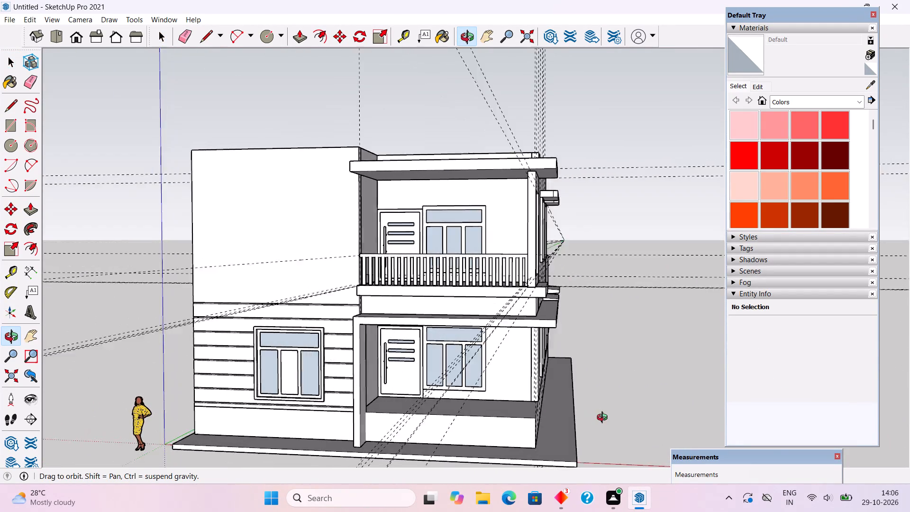
pyautogui.moveTo(604, 419); pyautogui.dragTo(672, 447, button='middle')
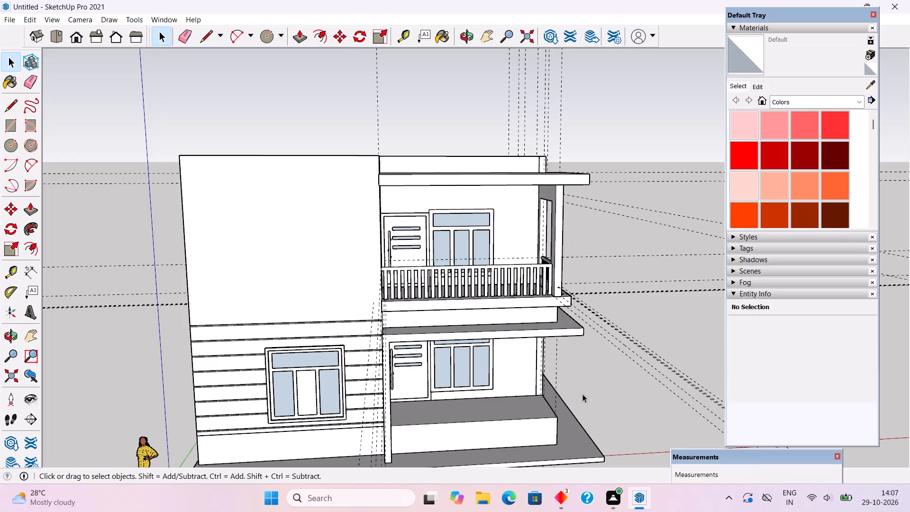
pyautogui.scroll(-5, 373, 360)
pyautogui.moveTo(371, 336); pyautogui.dragTo(403, 320, button='middle')
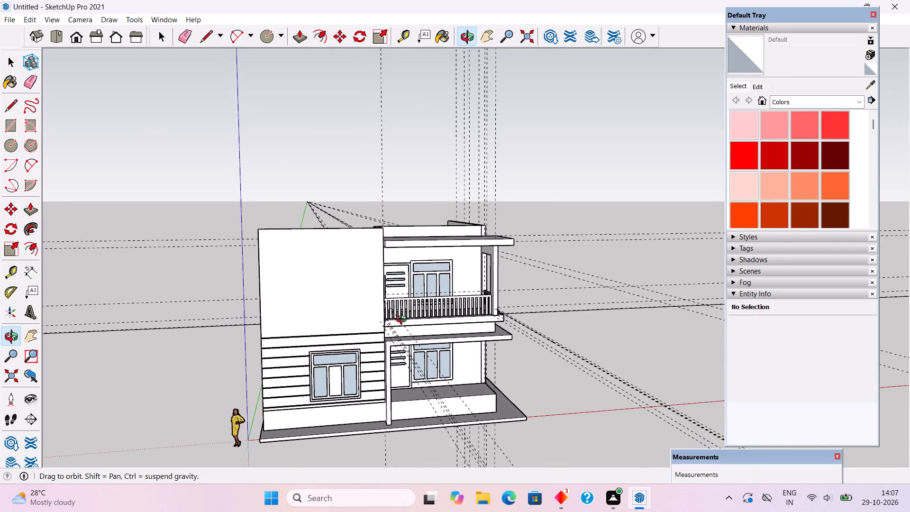
pyautogui.moveTo(403, 320); pyautogui.dragTo(410, 316, button='middle')
pyautogui.scroll(4, 360, 344)
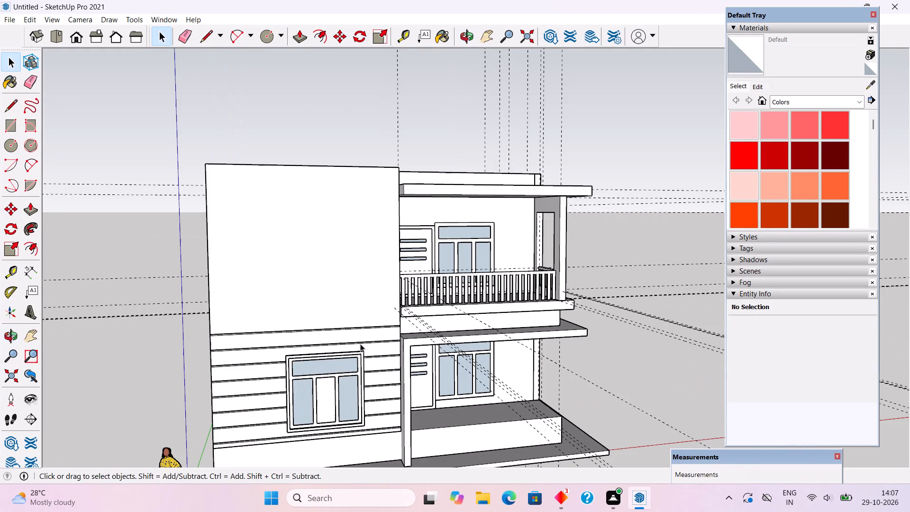
pyautogui.scroll(4, 360, 344)
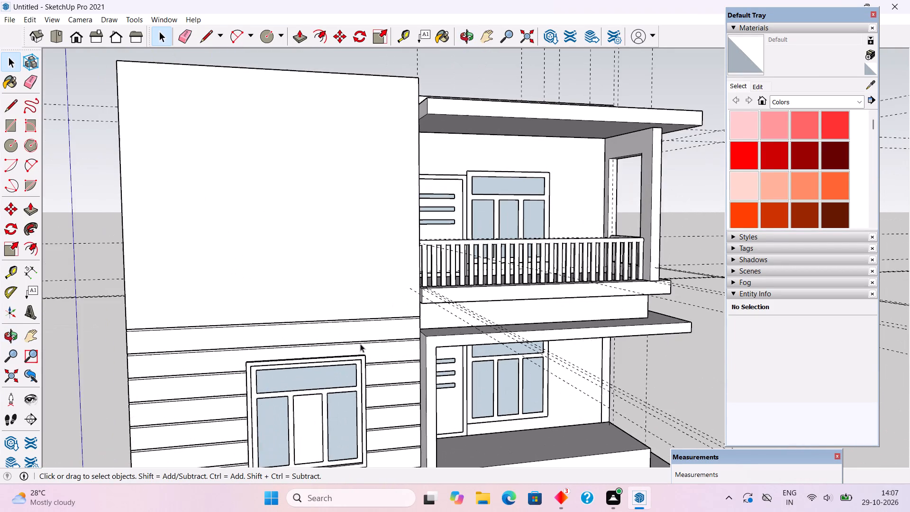
# Place two horizontal guides across the blank upper front wall, level with the underside and the top of the balcony slab.
pyautogui.scroll(5, 361, 344)
pyautogui.moveTo(383, 303); pyautogui.dragTo(440, 296, button='middle')
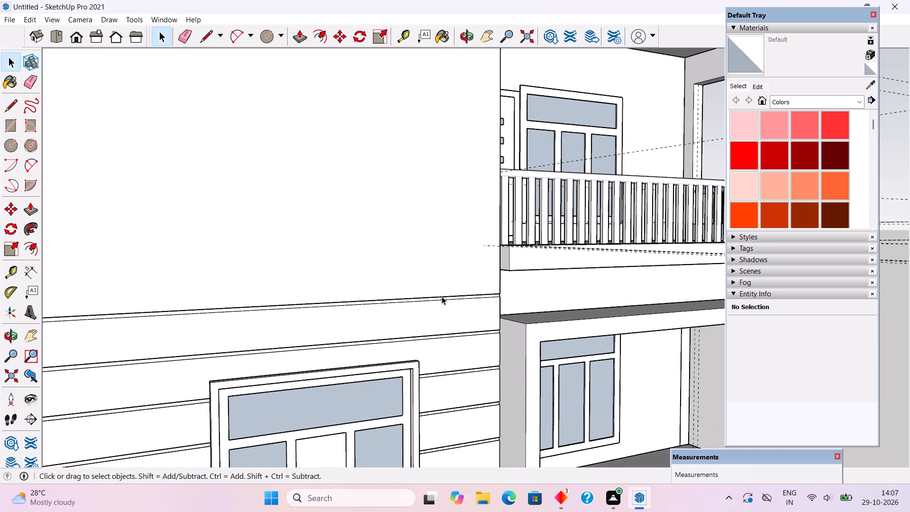
pyautogui.press('t')
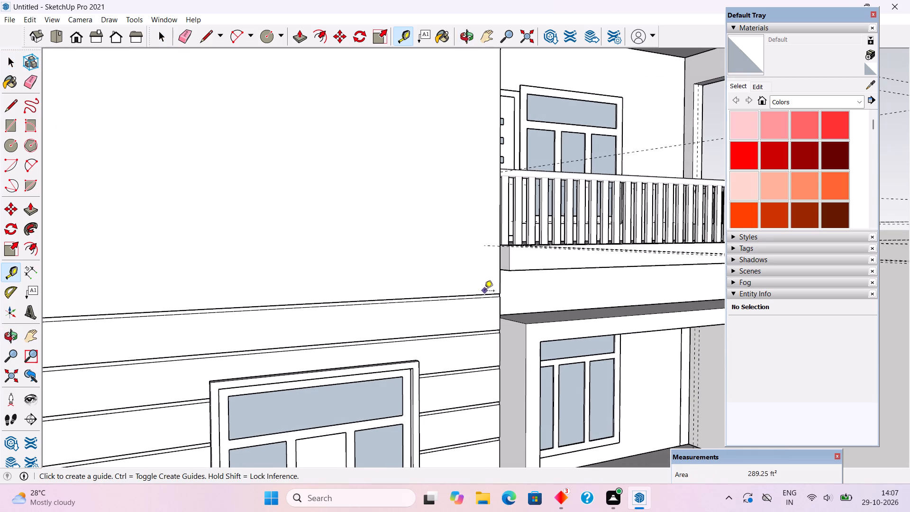
pyautogui.click(484, 293)
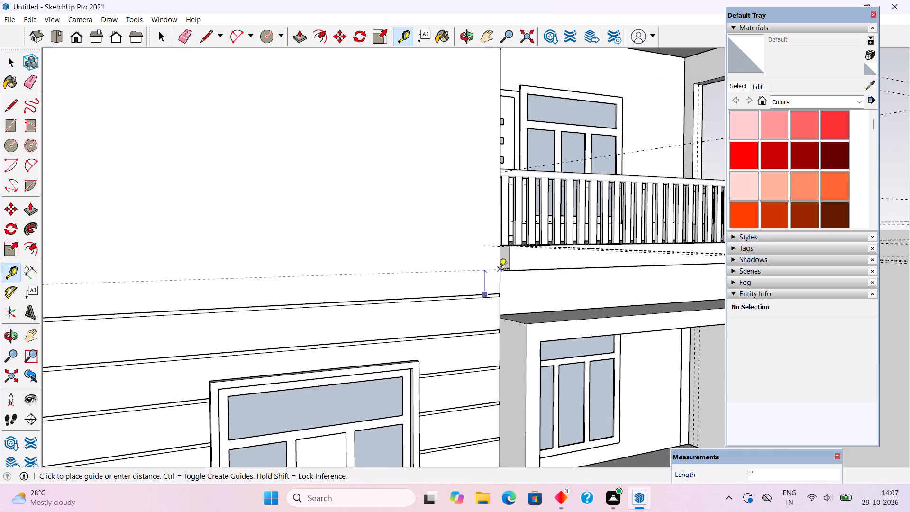
pyautogui.click(499, 269)
pyautogui.click(481, 271)
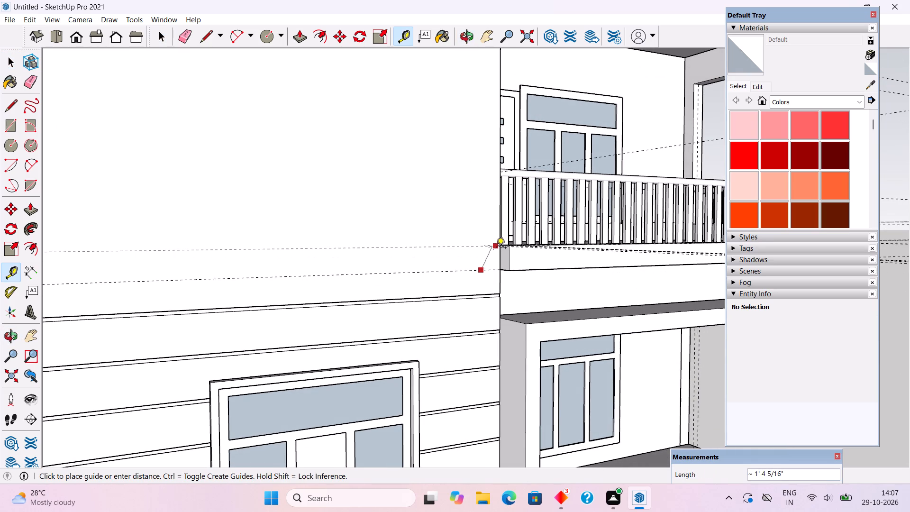
pyautogui.scroll(18, 494, 248)
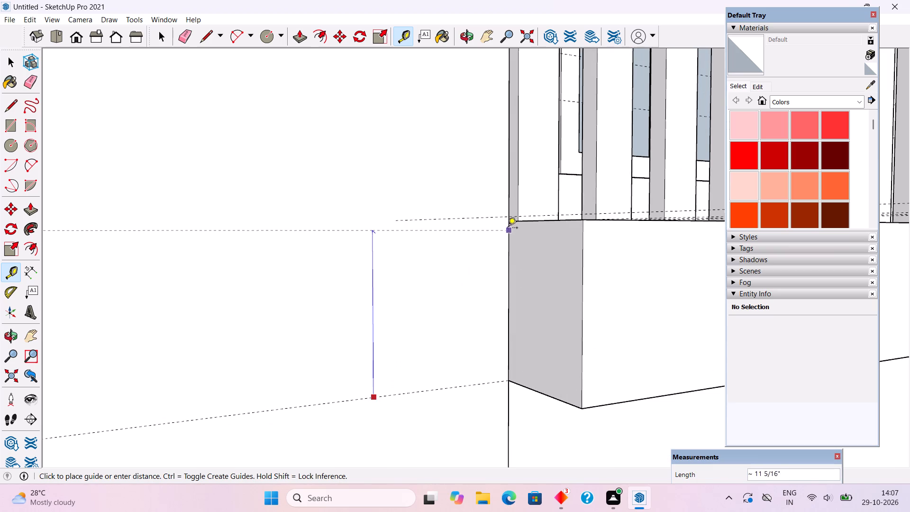
pyautogui.click(507, 223)
# Place a horizontal guide about 10' 11" above the slab-top guide, level with the underside of the balcony roof.
pyautogui.scroll(-6, 494, 249)
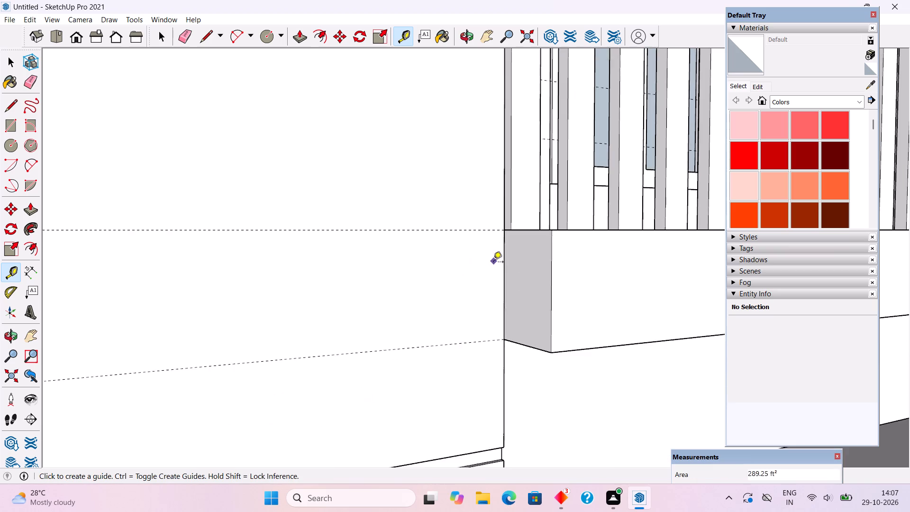
pyautogui.scroll(-8, 493, 263)
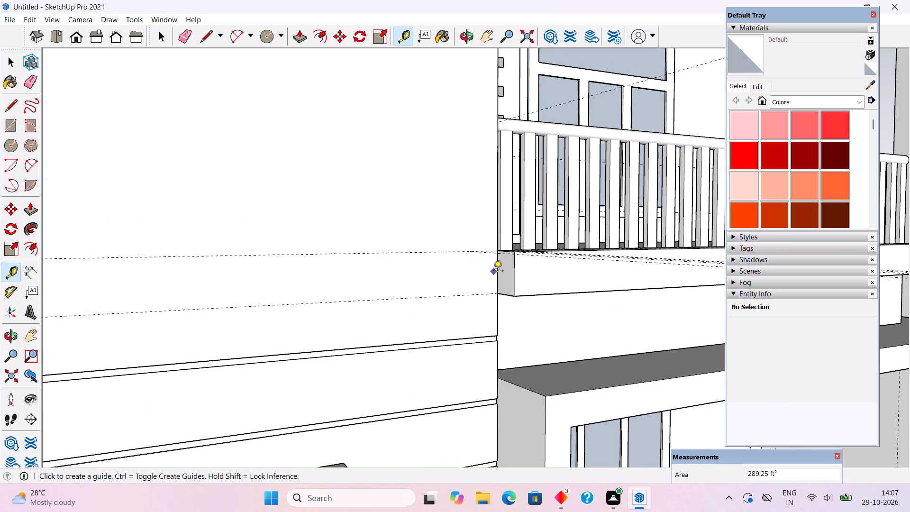
pyautogui.scroll(-3, 465, 338)
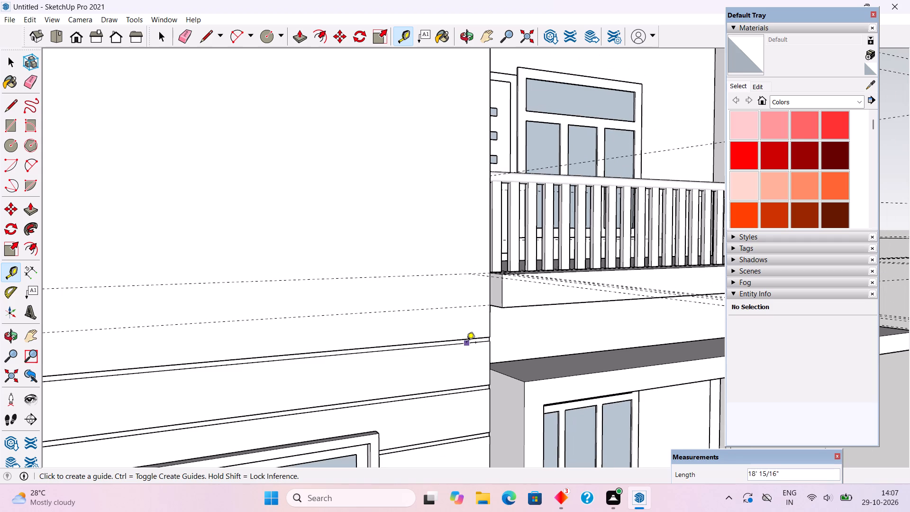
pyautogui.scroll(-12, 403, 346)
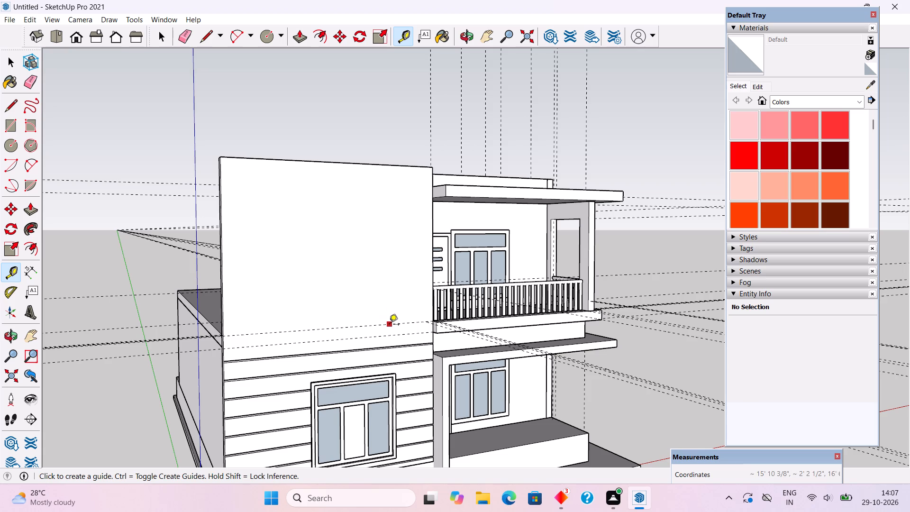
pyautogui.click(389, 325)
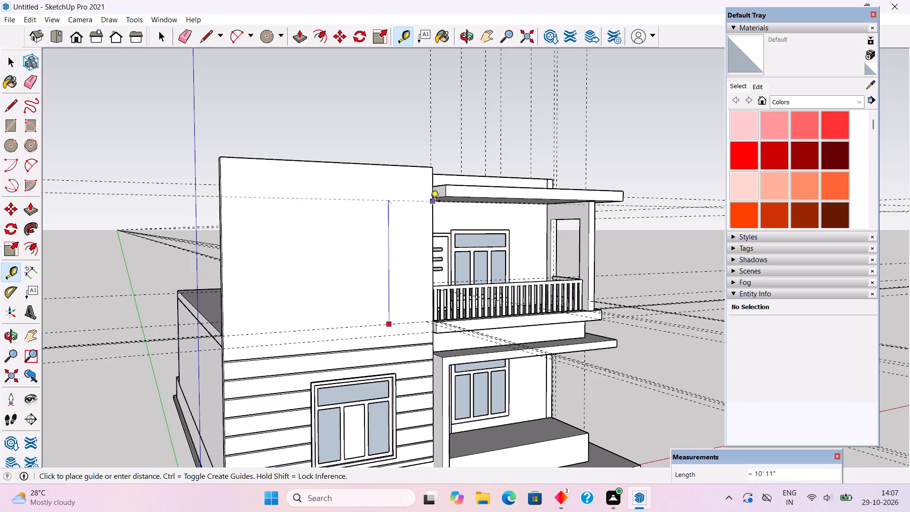
pyautogui.click(430, 201)
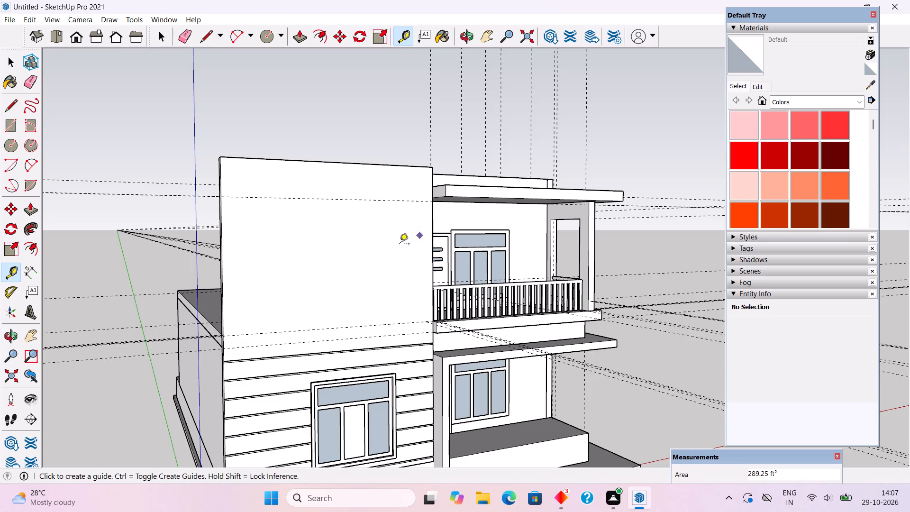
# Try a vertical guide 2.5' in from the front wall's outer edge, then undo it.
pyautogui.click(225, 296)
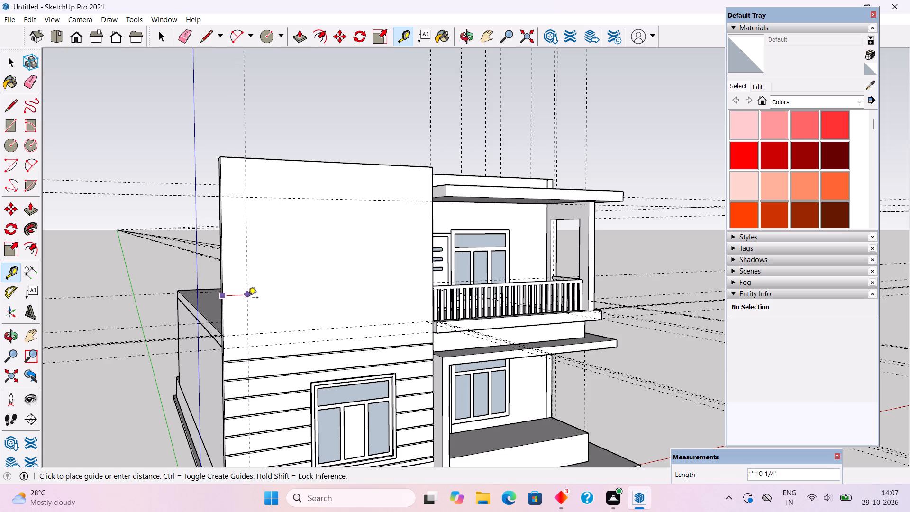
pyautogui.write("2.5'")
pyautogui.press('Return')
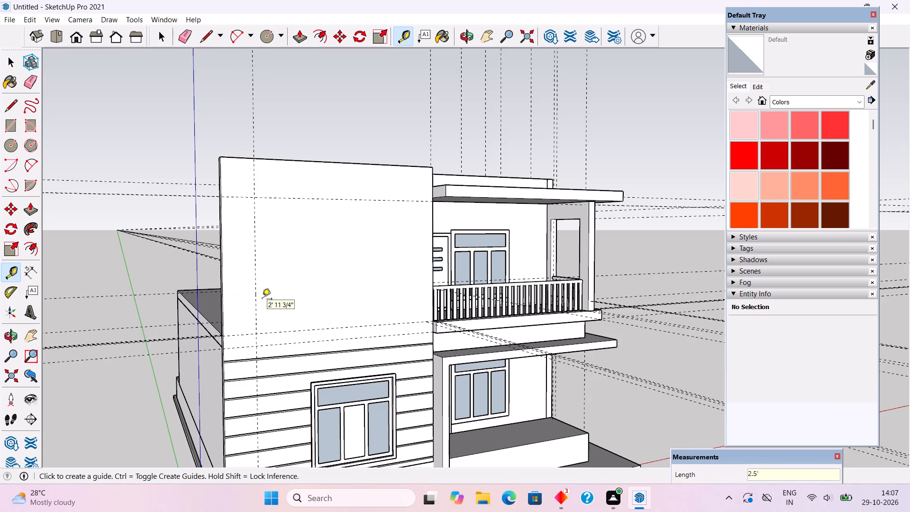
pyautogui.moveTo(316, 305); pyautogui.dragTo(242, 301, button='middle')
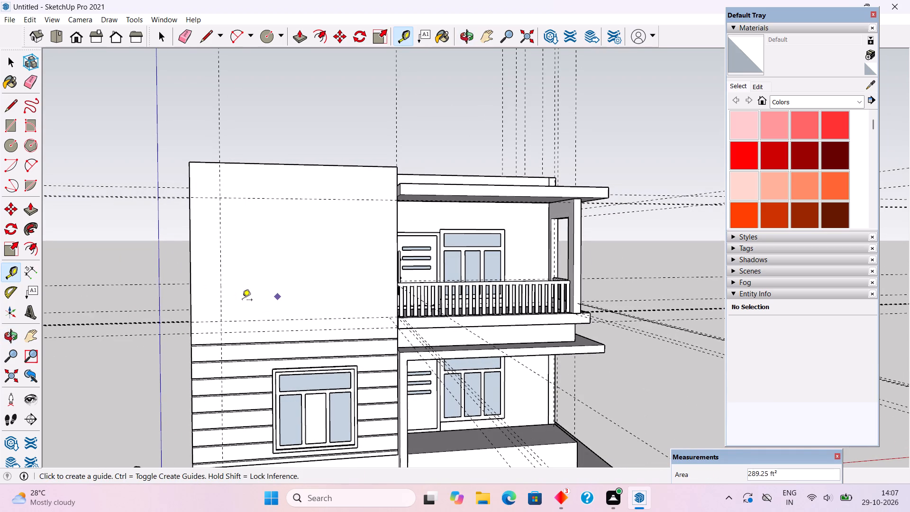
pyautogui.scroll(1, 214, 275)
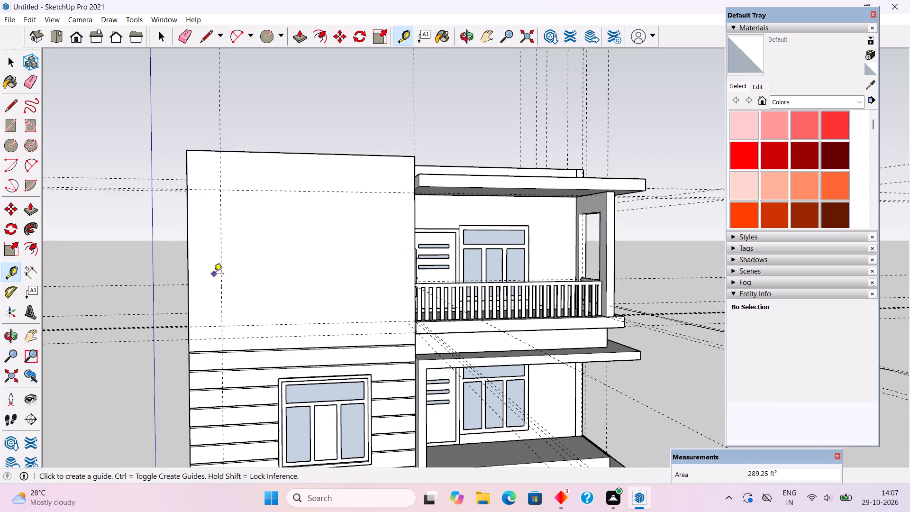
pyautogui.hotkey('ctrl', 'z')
# Place vertical guides 1' in from both side edges of the upper front wall.
pyautogui.click(191, 295)
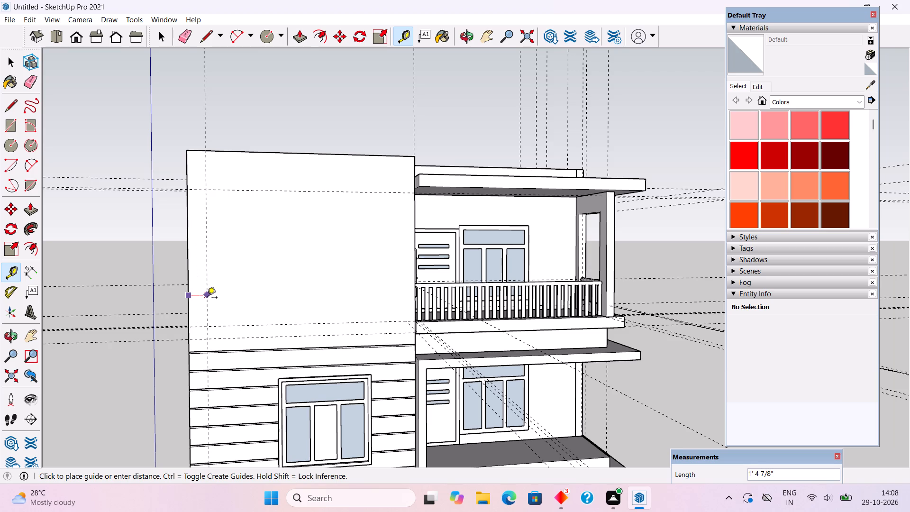
pyautogui.write("1'")
pyautogui.press('Return')
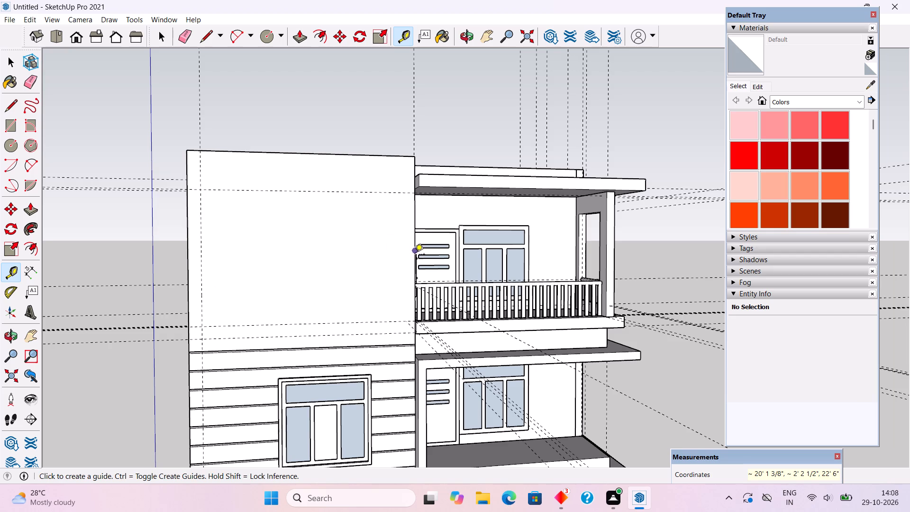
pyautogui.click(413, 238)
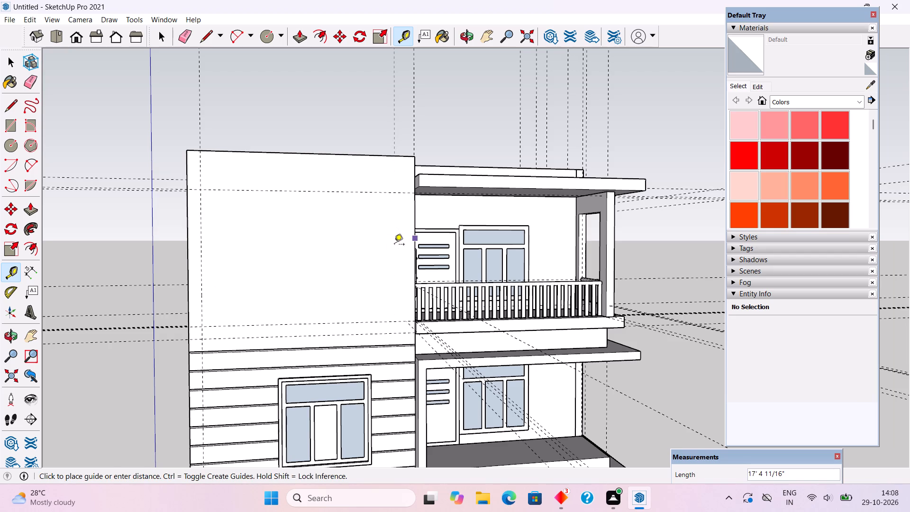
pyautogui.press('1')
pyautogui.press("'")
pyautogui.press('Return')
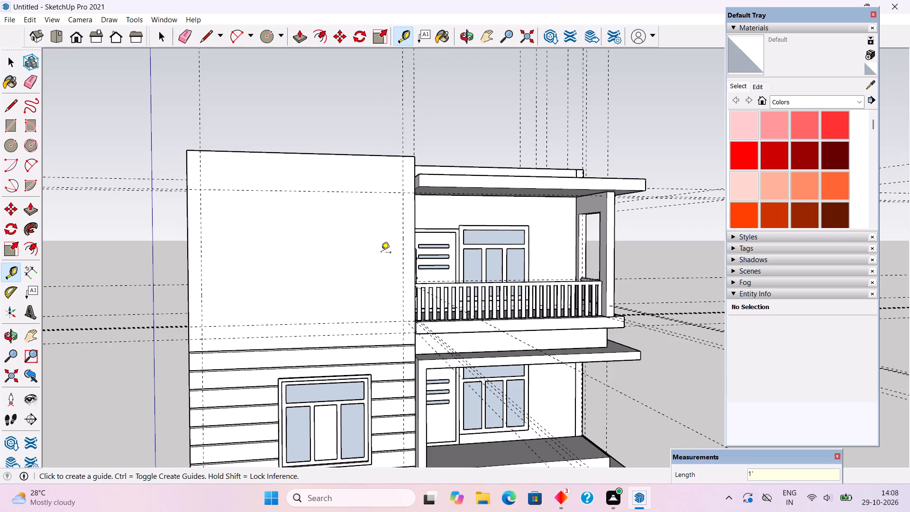
# Add vertical guides 3' inward from the outer 1' guide and 1.5' inward from the balcony-side 1' guide.
pyautogui.click(204, 287)
pyautogui.write("3'")
pyautogui.press('Return')
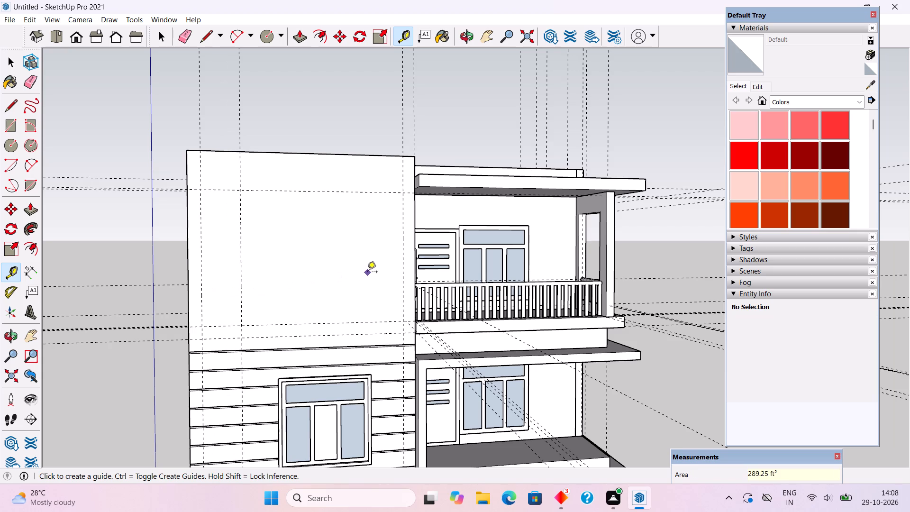
pyautogui.click(404, 264)
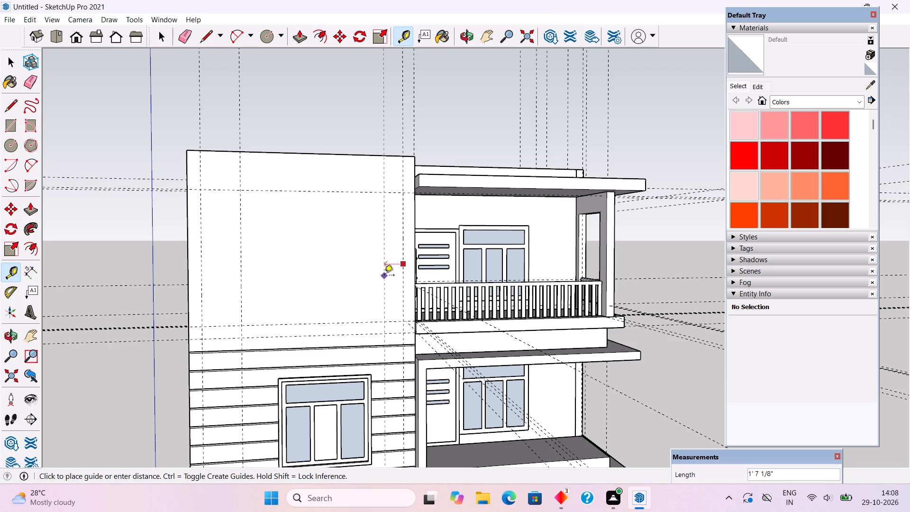
pyautogui.press('1')
pyautogui.write(".5'")
pyautogui.press('Return')
pyautogui.press('space')
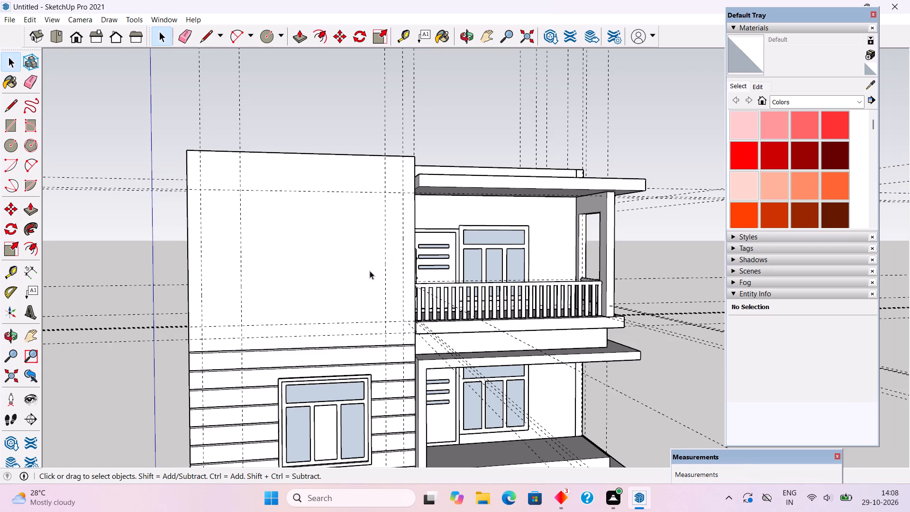
# Inside the front wall group, draw an 11' 6 15/16" by about 10' 11" rectangle between the inner guides and push it 9" through as an opening.
pyautogui.tripleClick(370, 266)
pyautogui.scroll(4, 370, 266)
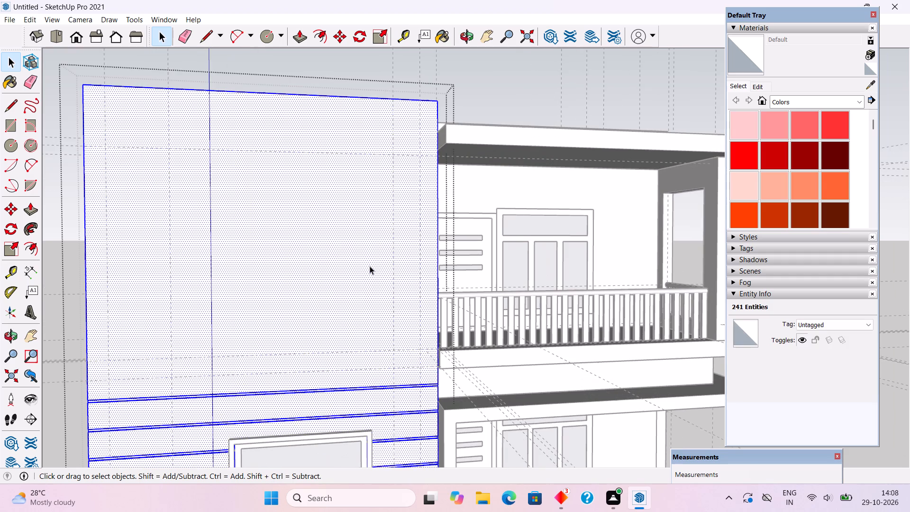
pyautogui.press('r')
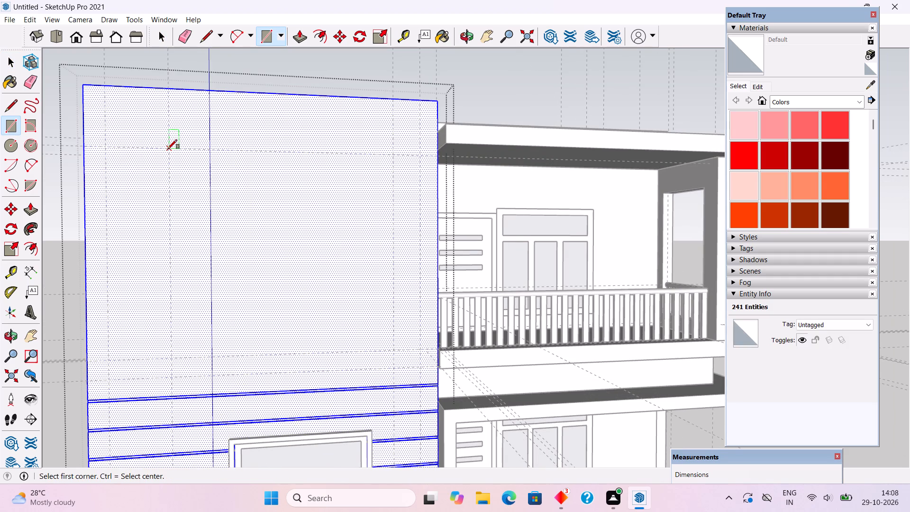
pyautogui.click(168, 149)
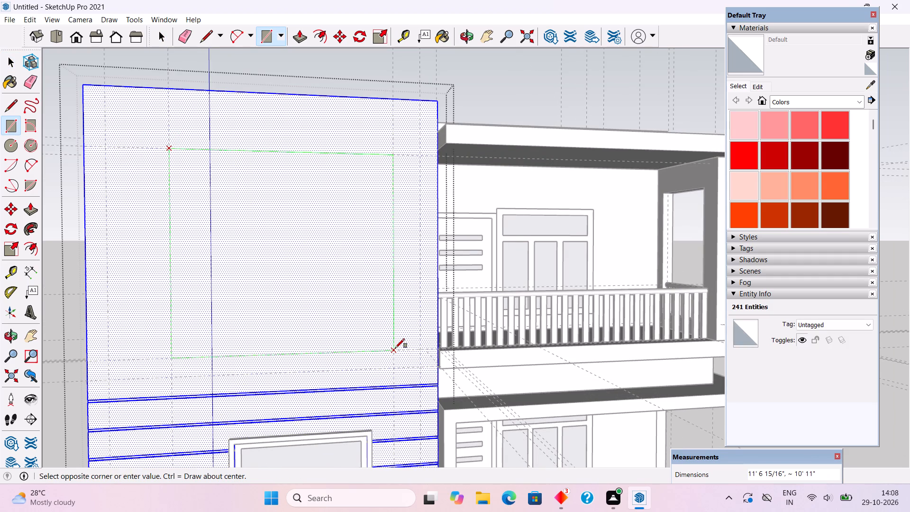
pyautogui.click(395, 348)
pyautogui.press('p')
pyautogui.moveTo(369, 329); pyautogui.dragTo(328, 279)
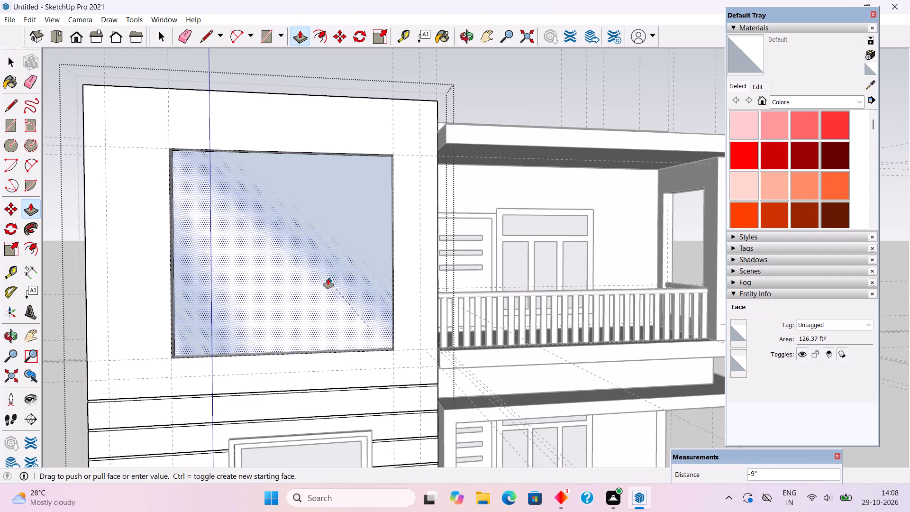
pyautogui.moveTo(328, 279); pyautogui.dragTo(327, 276)
pyautogui.press('space')
pyautogui.scroll(-6, 327, 276)
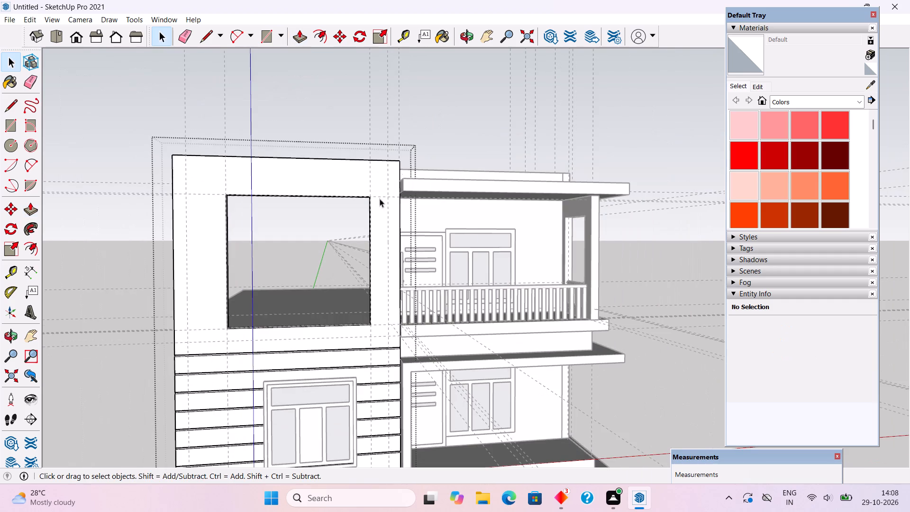
pyautogui.click(430, 98)
# Fill the new wall opening with a rectangle and offset its edges 5" inward to outline the window frame.
pyautogui.scroll(1, 243, 247)
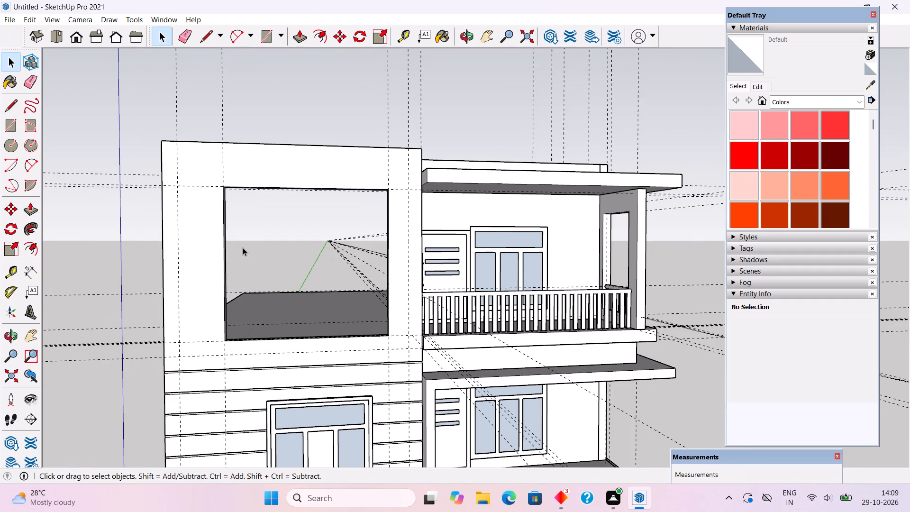
pyautogui.press('r')
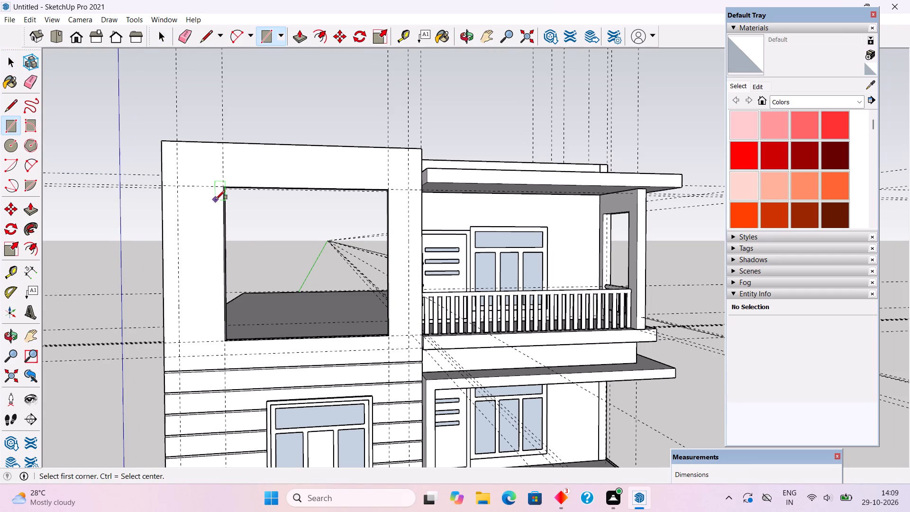
pyautogui.click(223, 189)
pyautogui.click(387, 332)
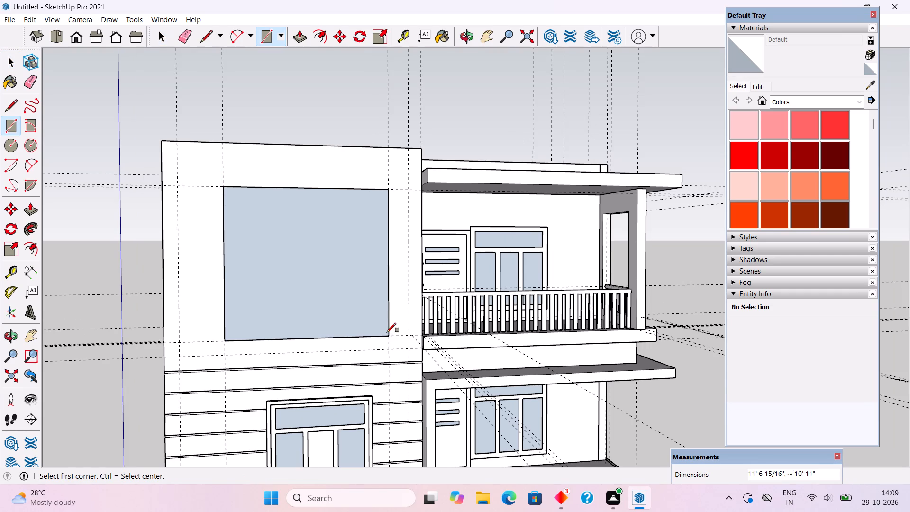
pyautogui.press('f')
pyautogui.click(364, 332)
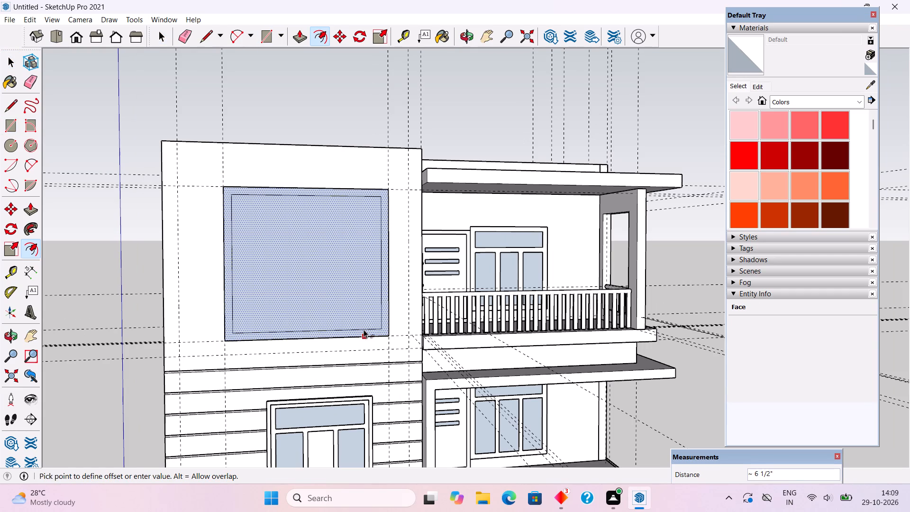
pyautogui.write('5"')
pyautogui.press('Return')
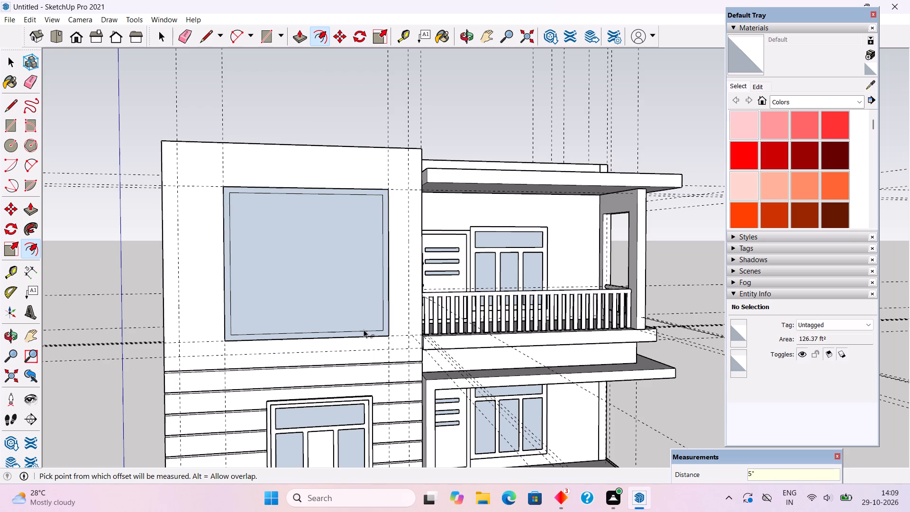
# Place a vertical guide through the centre of the inner window frame outline, plus guides 2.5" to either side of it.
pyautogui.press('t')
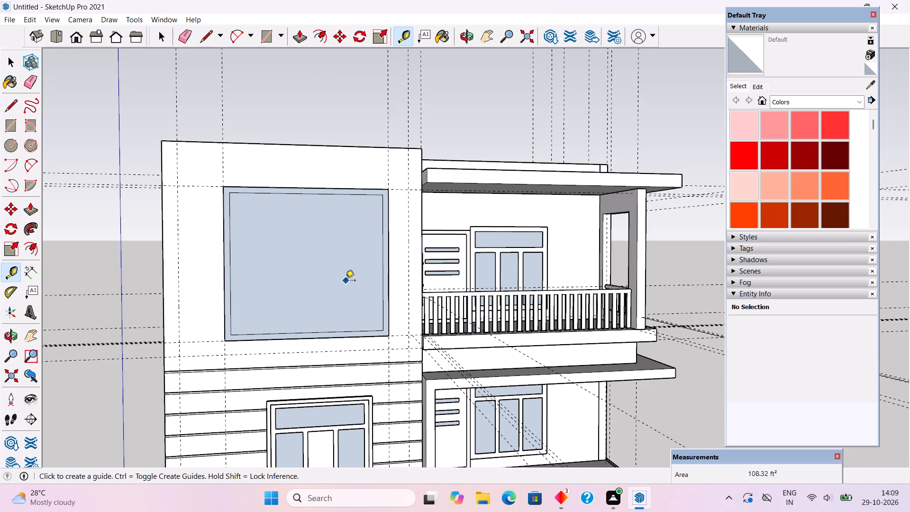
pyautogui.click(232, 293)
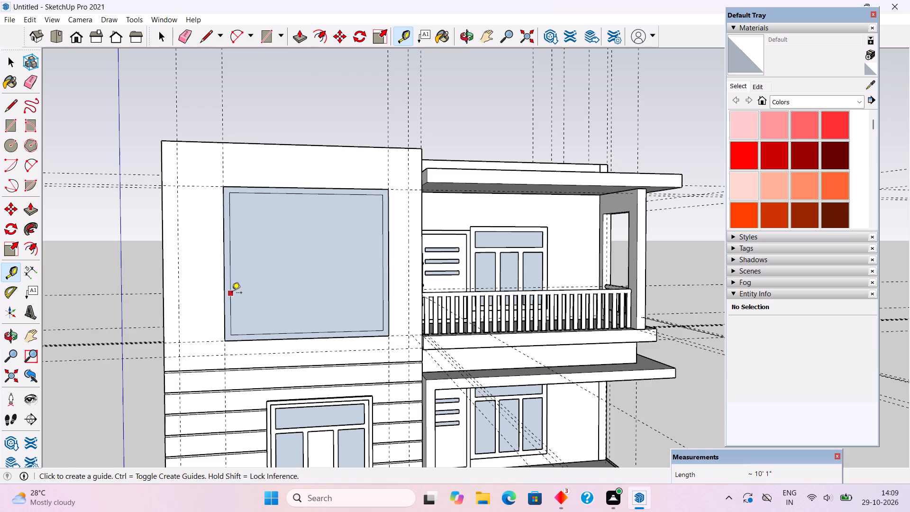
pyautogui.click(314, 331)
pyautogui.click(308, 283)
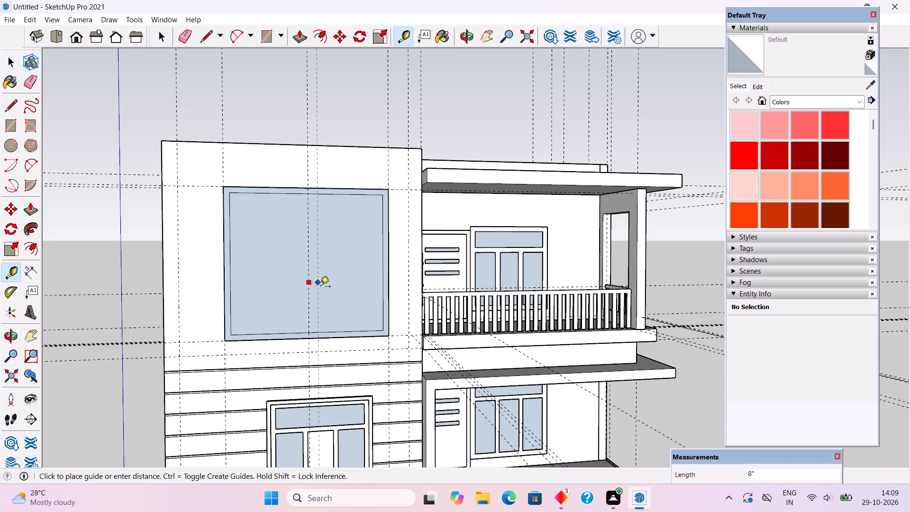
pyautogui.write('2.5"')
pyautogui.press('Return')
pyautogui.scroll(9, 318, 304)
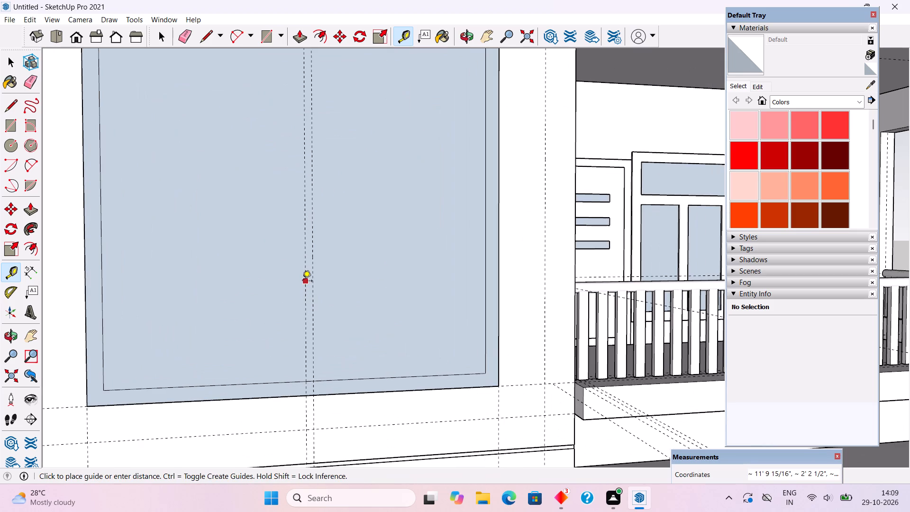
pyautogui.click(302, 282)
pyautogui.write('2.5"')
pyautogui.press('Return')
pyautogui.scroll(-4, 311, 356)
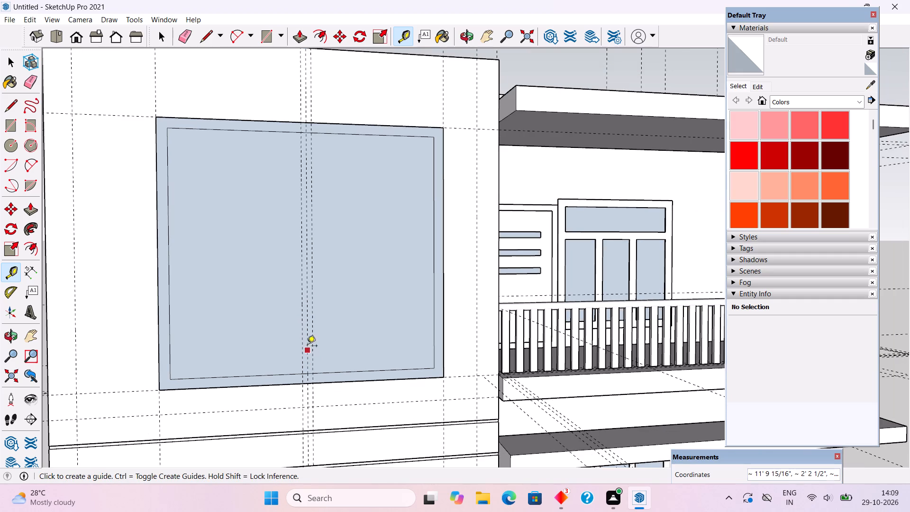
pyautogui.click(170, 283)
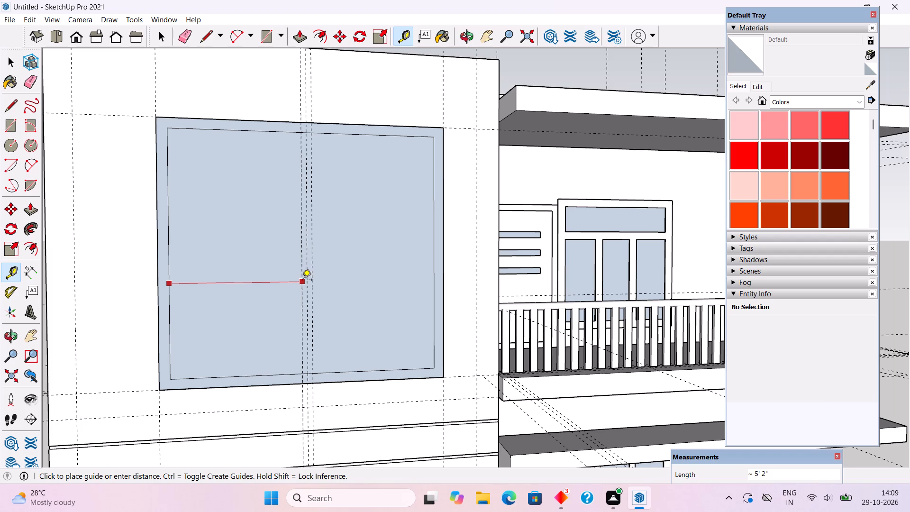
# Draw two vertical lines about 10' 1" long along the guides flanking the centre, outlining the window's central mullion.
pyautogui.press('l')
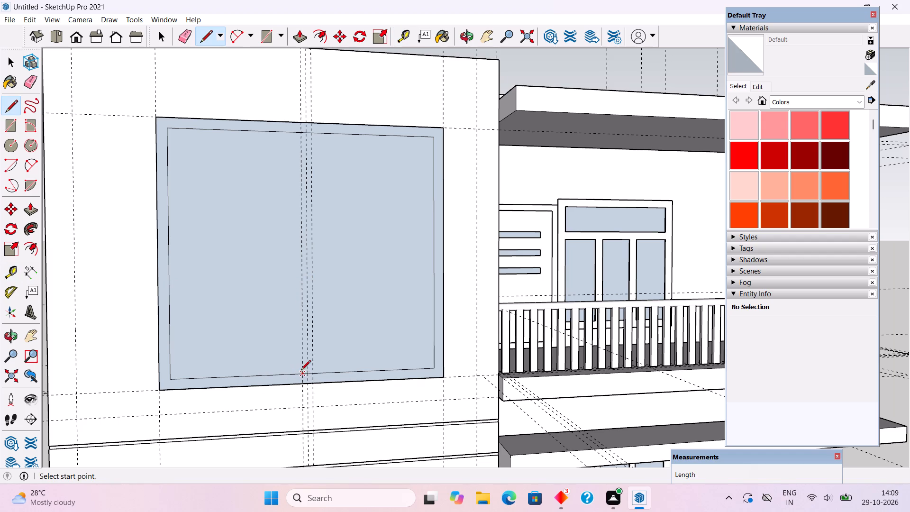
pyautogui.click(302, 375)
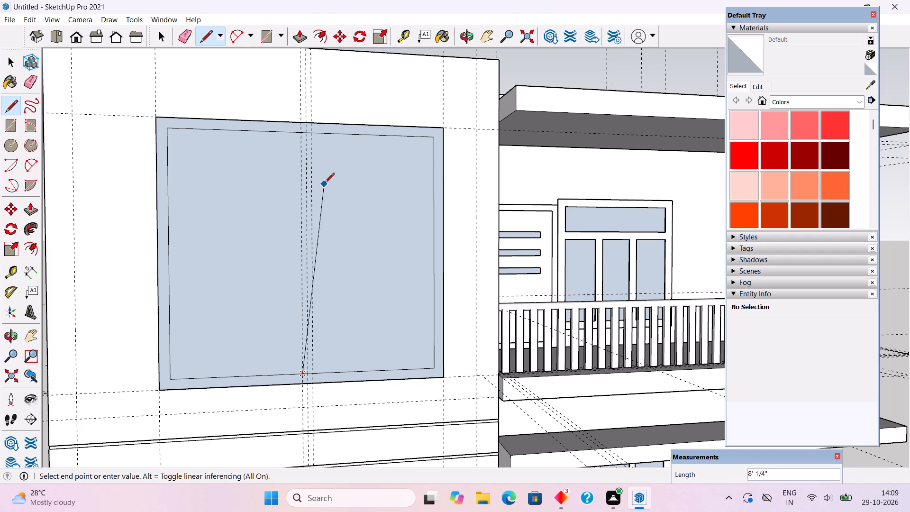
pyautogui.click(300, 134)
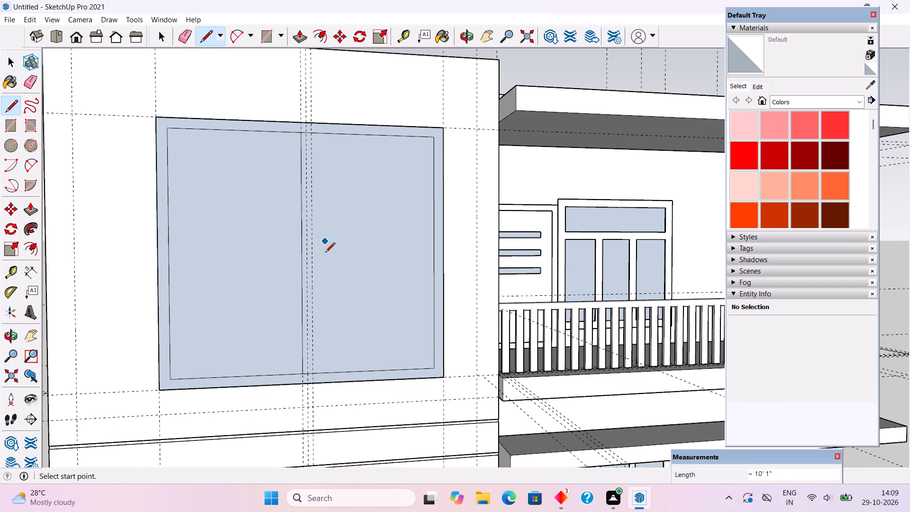
pyautogui.click(314, 375)
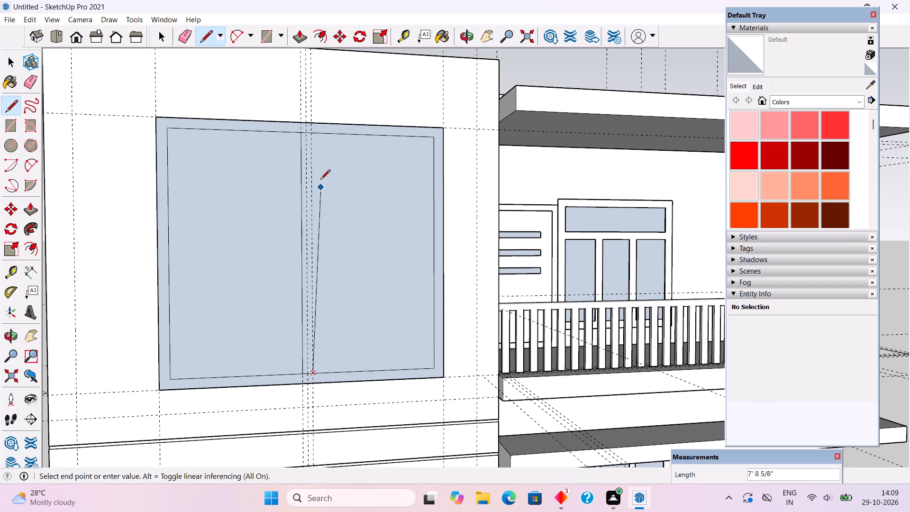
pyautogui.click(312, 134)
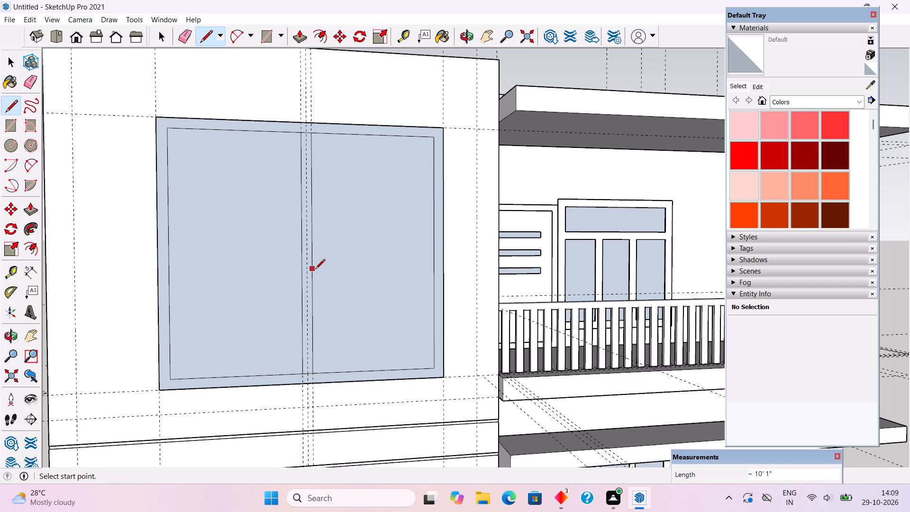
# Place a vertical guide midway across the outer half of the window, one 2.5" toward the centre, and another 5" back from that.
pyautogui.press('t')
pyautogui.click(169, 277)
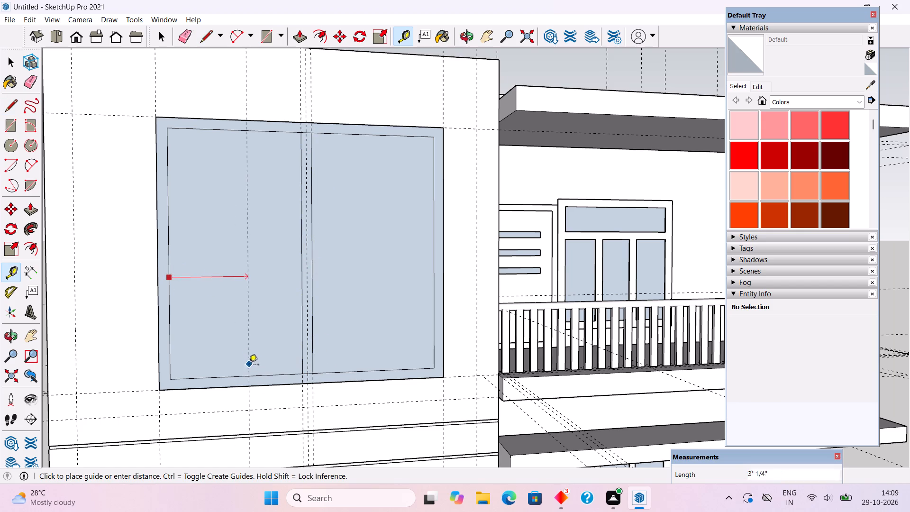
pyautogui.click(236, 377)
pyautogui.click(239, 267)
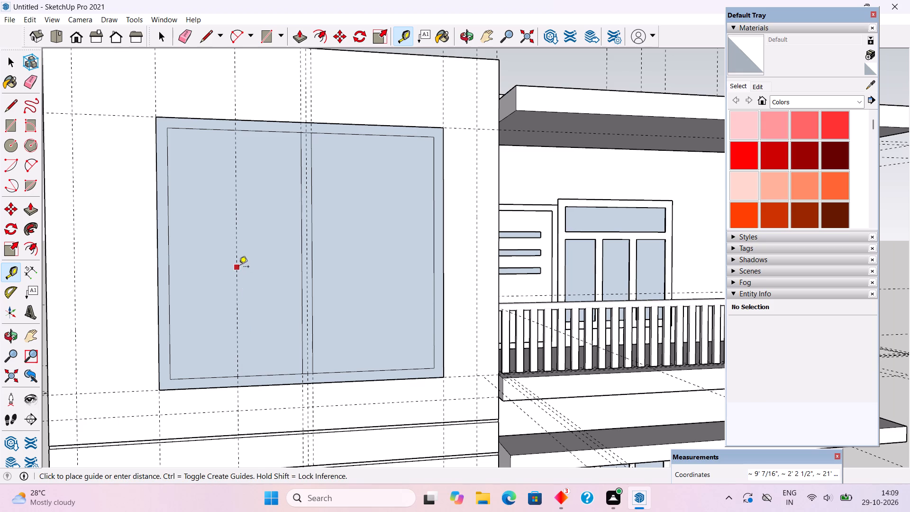
pyautogui.write('2.5"')
pyautogui.press('Return')
pyautogui.click(245, 297)
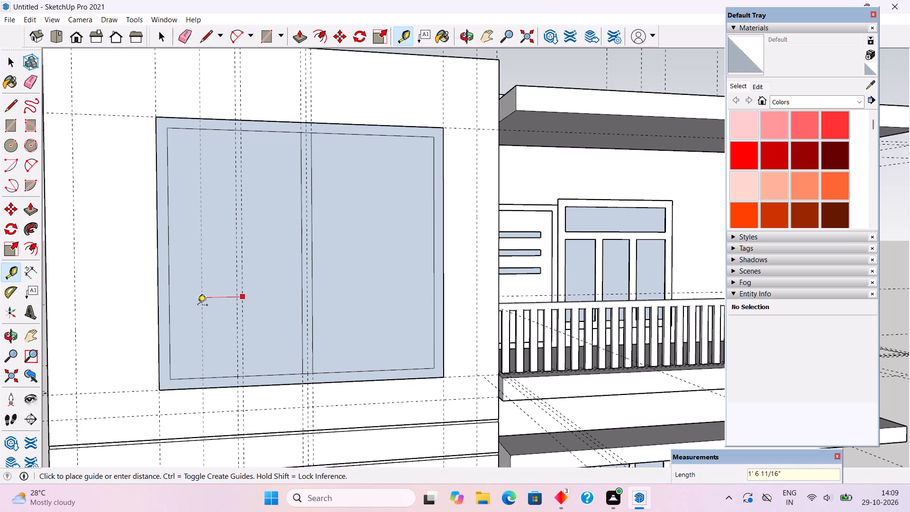
pyautogui.write('5"')
pyautogui.press('Return')
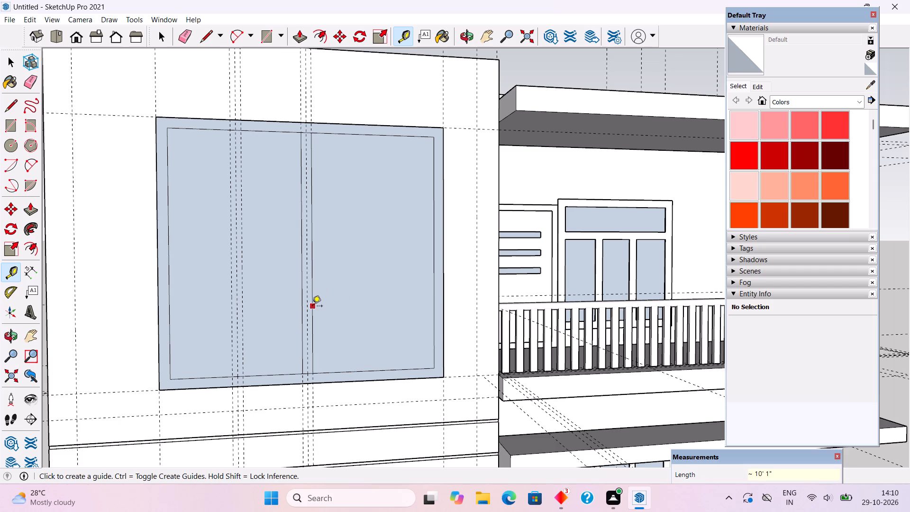
# Place a vertical guide midway across the balcony-side half of the window, with guides 2.5" to either side of it.
pyautogui.click(312, 307)
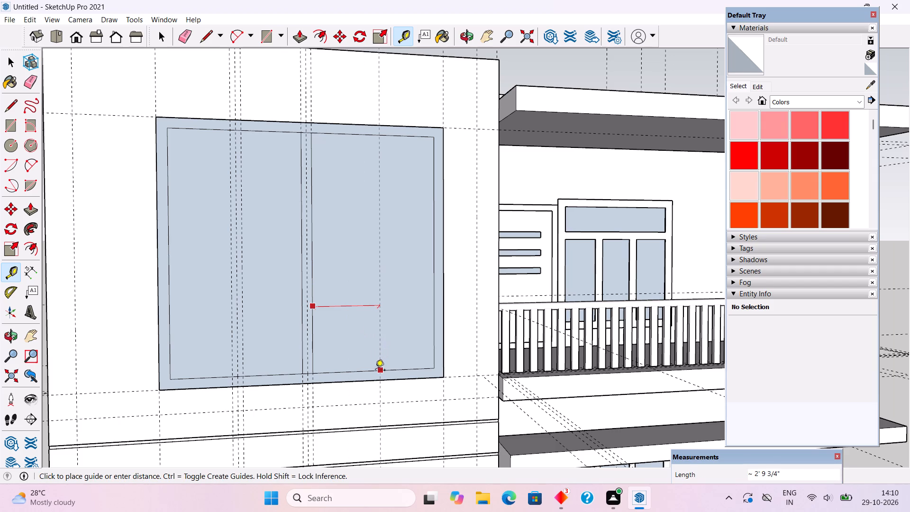
pyautogui.click(373, 372)
pyautogui.click(377, 330)
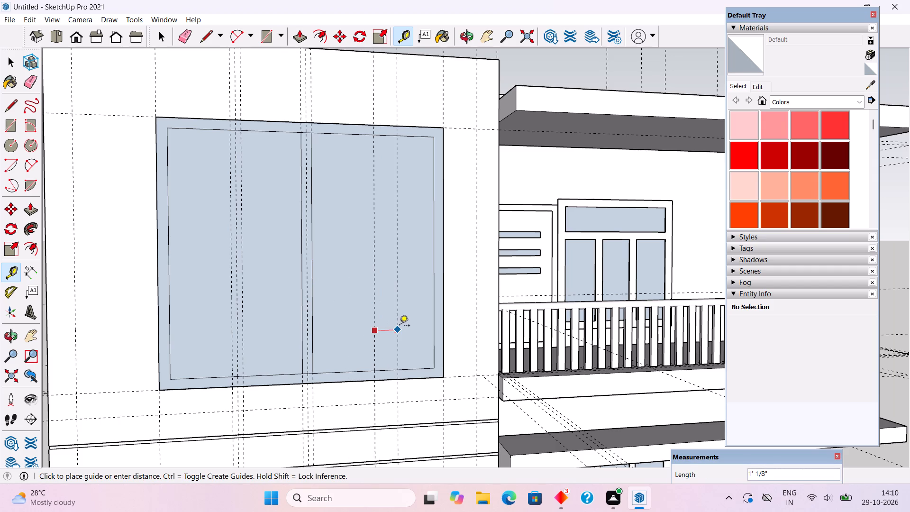
pyautogui.write('2.')
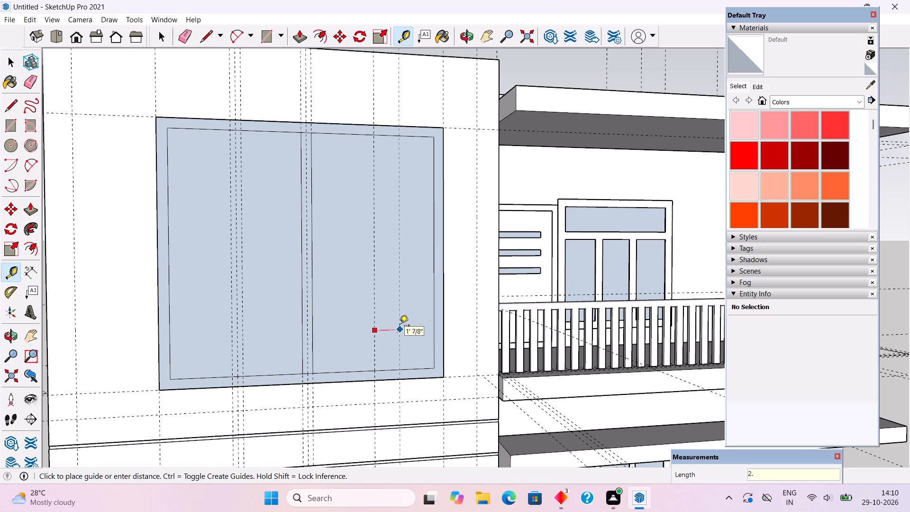
pyautogui.press('5')
pyautogui.hotkey('shift', '"')
pyautogui.press('Return')
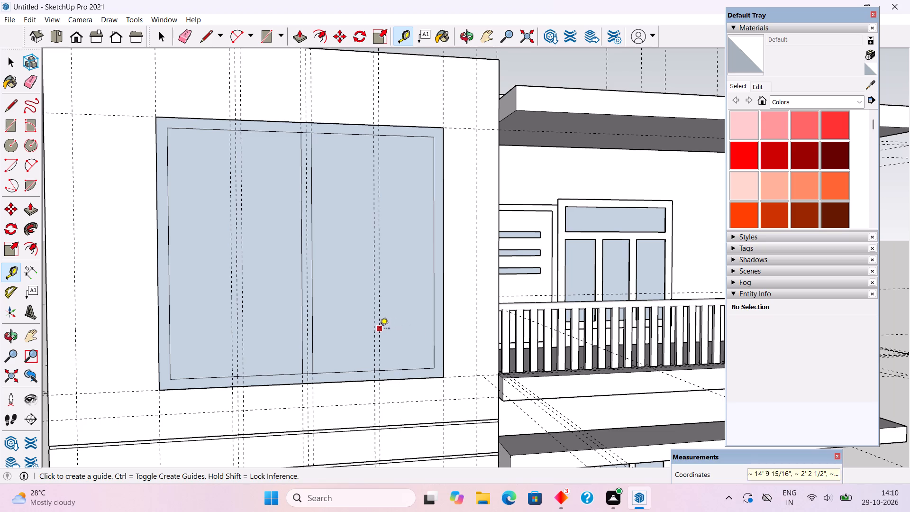
pyautogui.click(375, 330)
pyautogui.write('2.5"')
pyautogui.press('Return')
# Draw pairs of vertical lines about 10' 1" long along the flanking guides in both window halves to outline the two side mullions.
pyautogui.press('l')
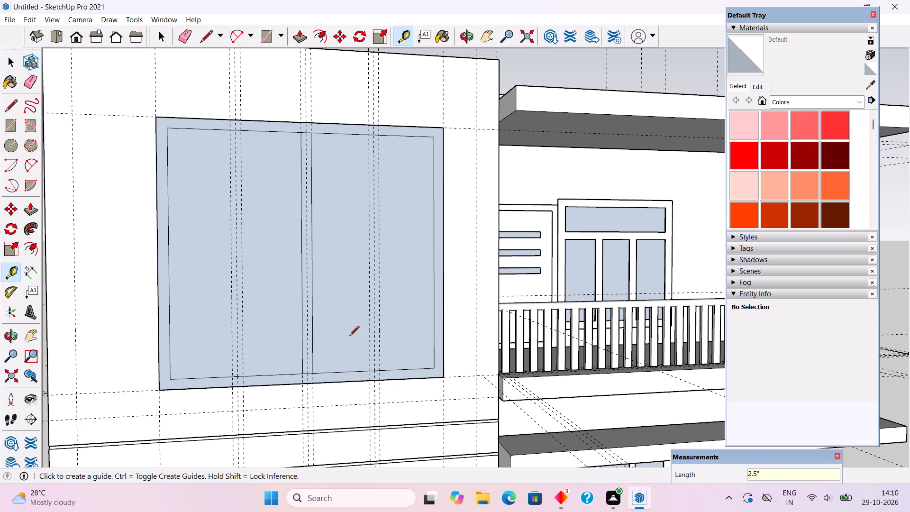
pyautogui.click(246, 377)
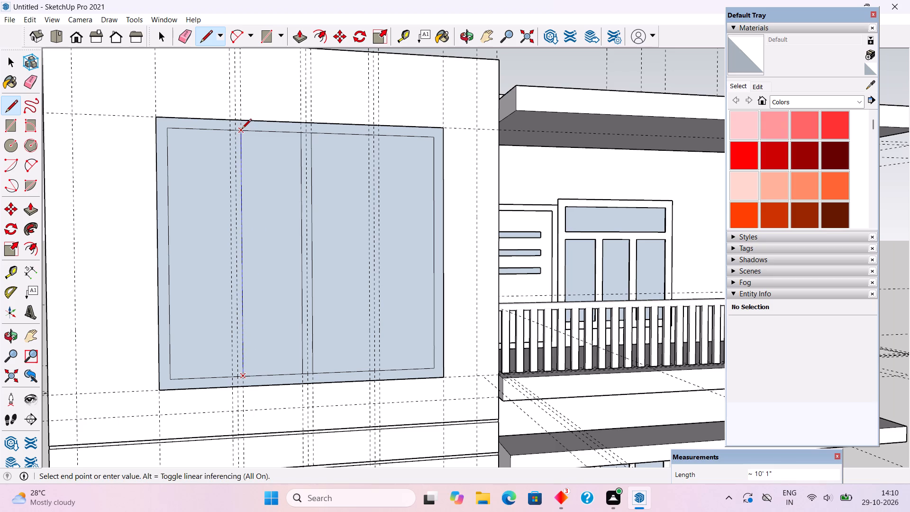
pyautogui.click(242, 129)
pyautogui.click(229, 133)
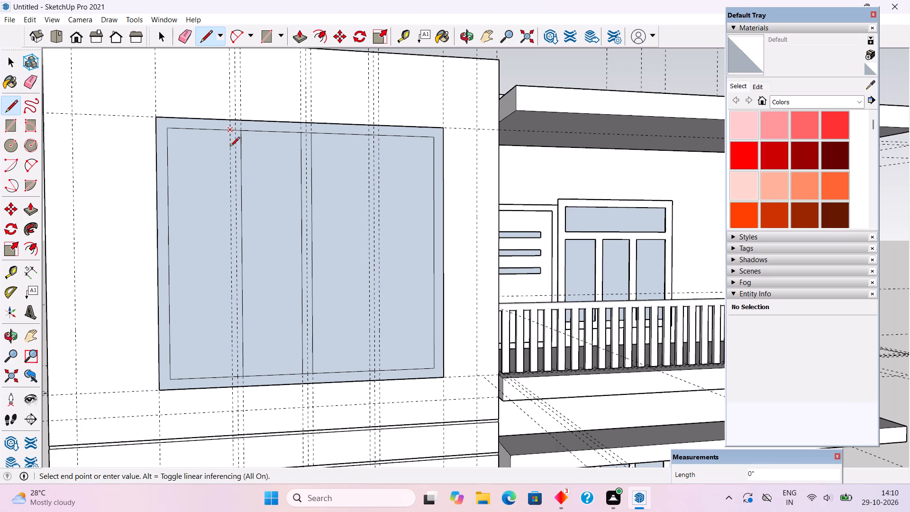
pyautogui.click(232, 375)
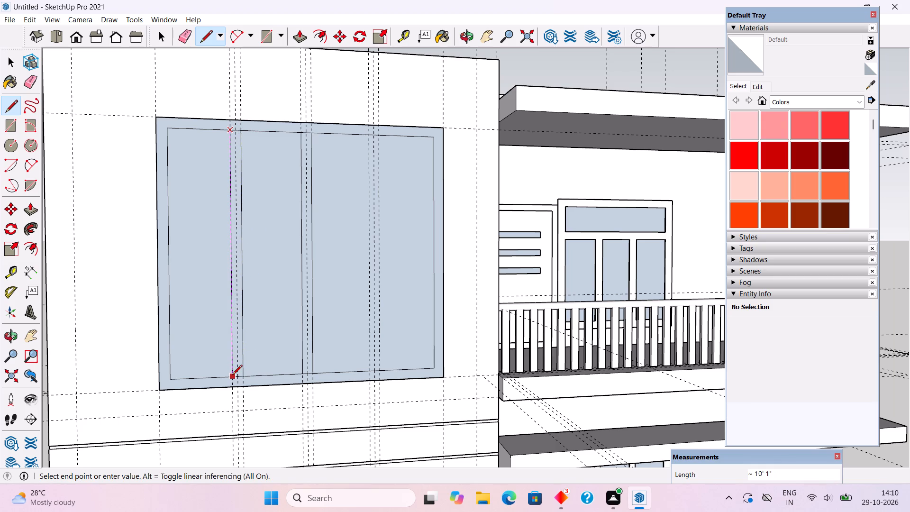
pyautogui.click(370, 371)
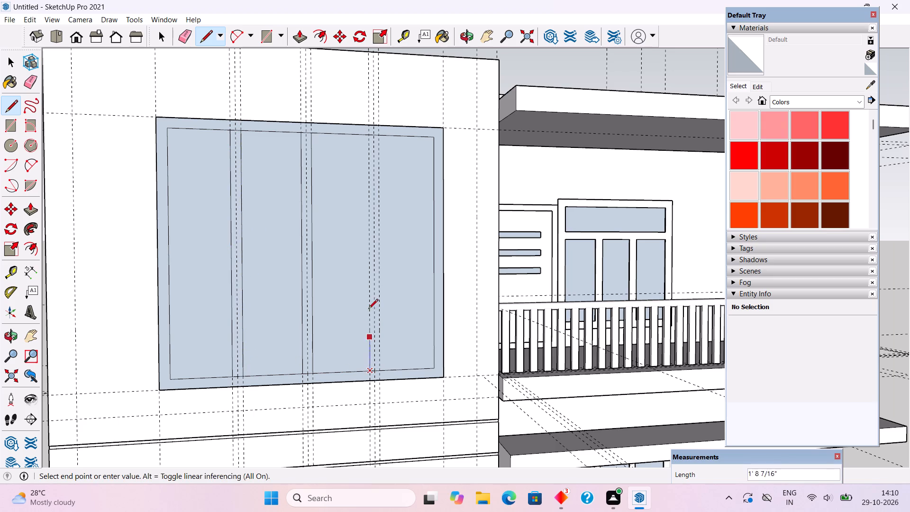
pyautogui.click(369, 138)
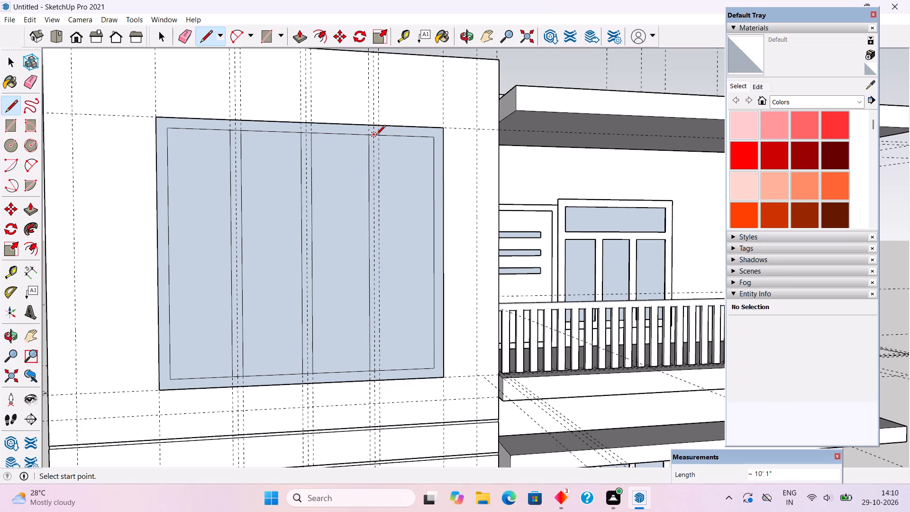
pyautogui.click(379, 137)
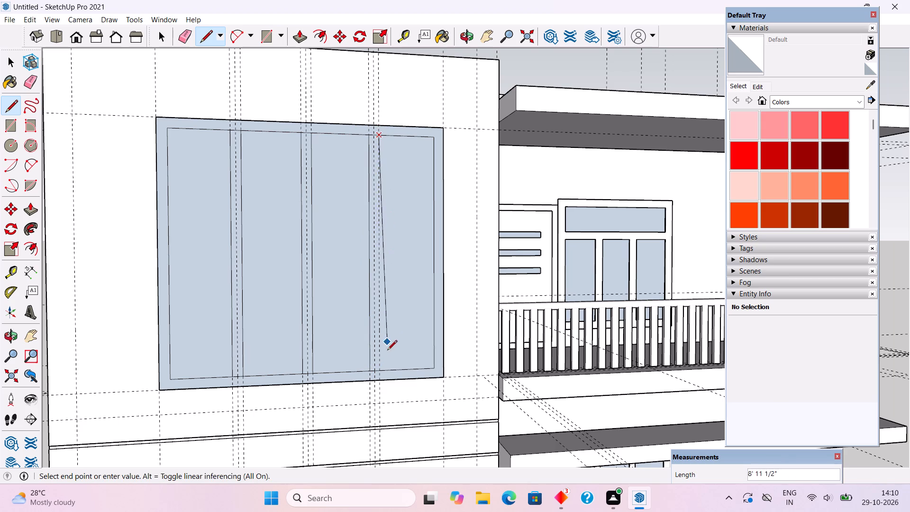
pyautogui.click(381, 372)
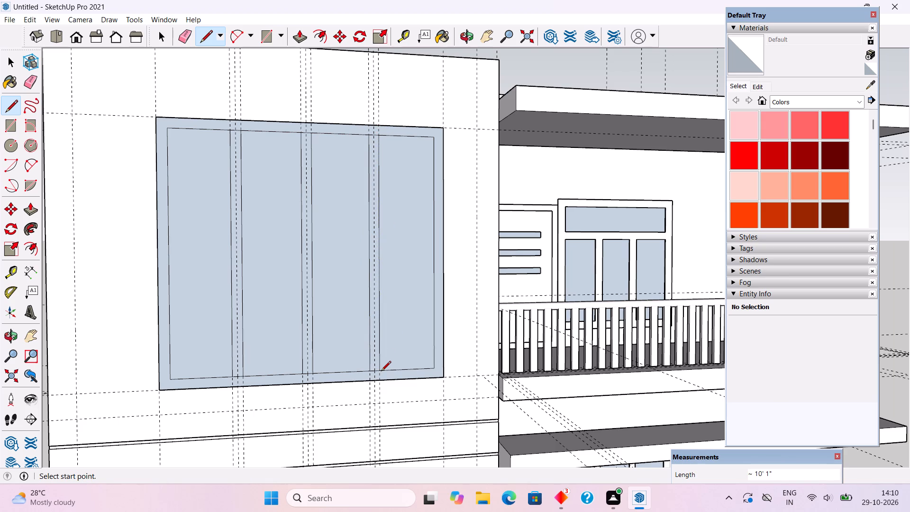
# Erase the inner frame edge segments between each mullion's lines at both ends, joining the three mullions to the frame.
pyautogui.press('space')
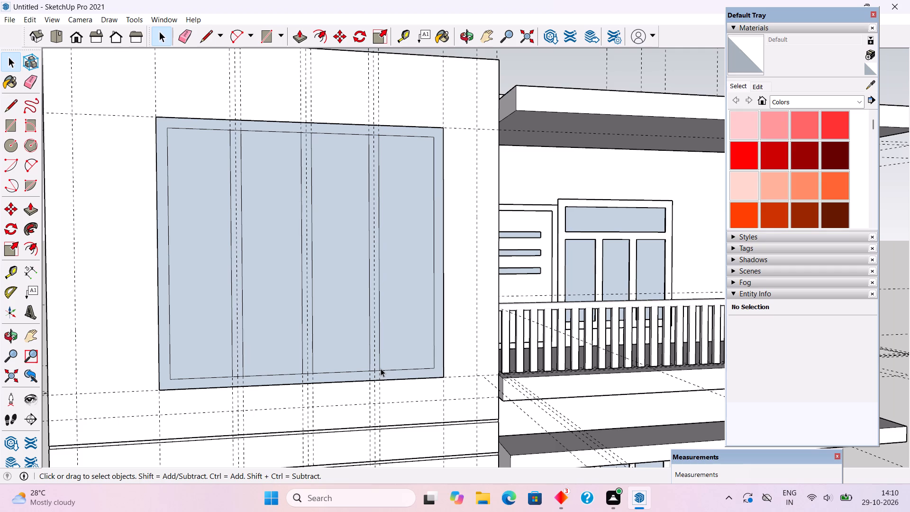
pyautogui.press('e')
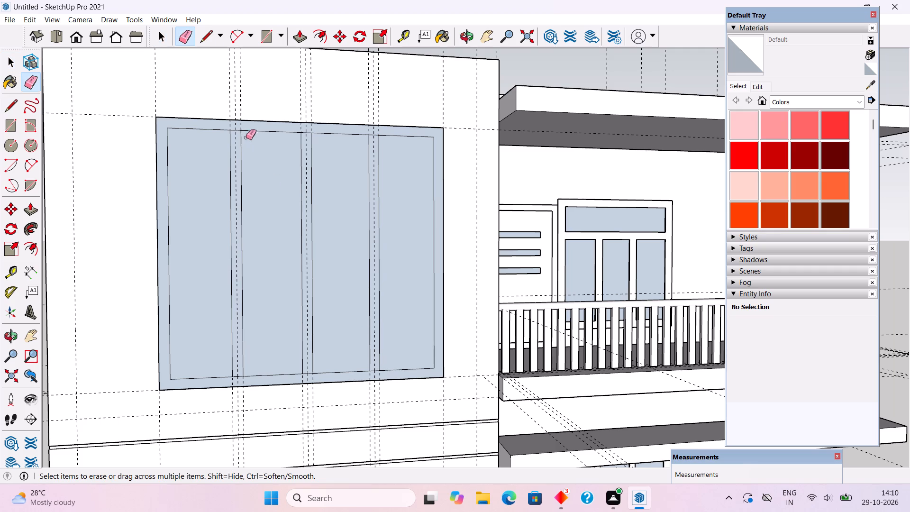
pyautogui.click(236, 130)
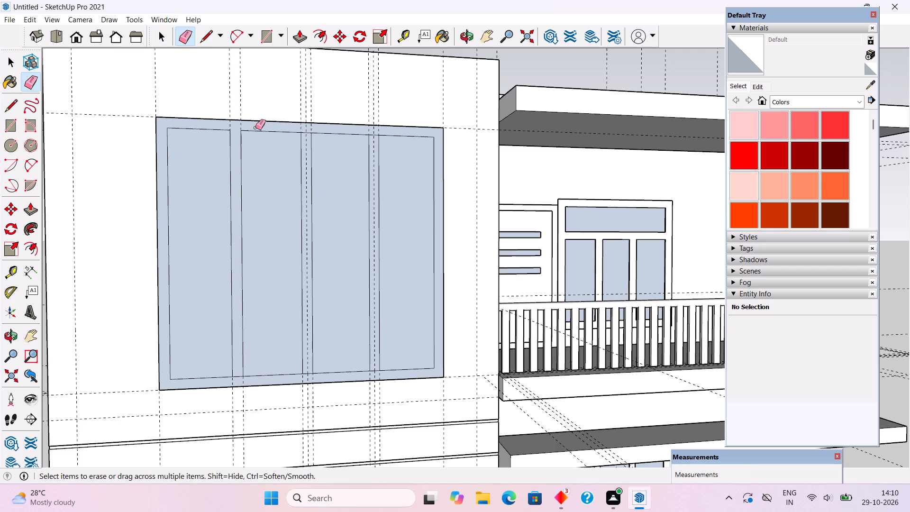
pyautogui.click(309, 133)
pyautogui.click(377, 134)
pyautogui.scroll(5, 383, 369)
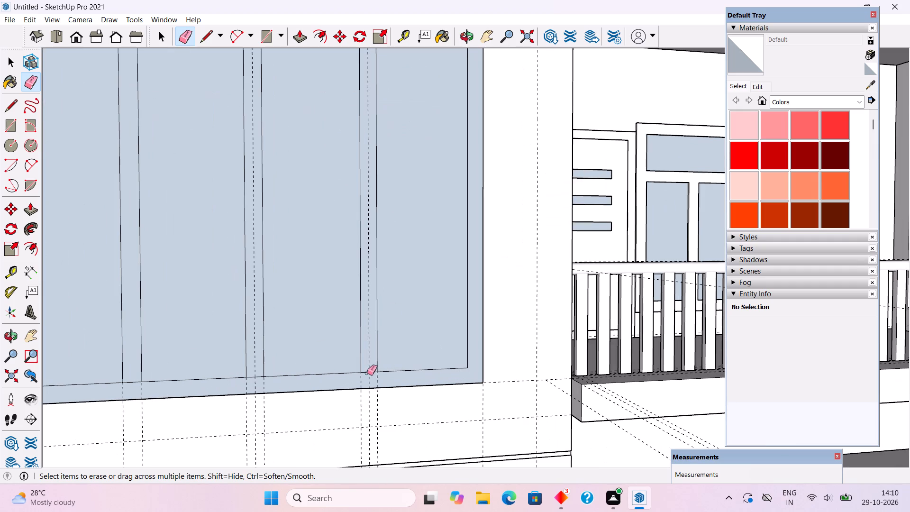
pyautogui.click(372, 373)
pyautogui.scroll(-5, 371, 372)
pyautogui.scroll(5, 297, 386)
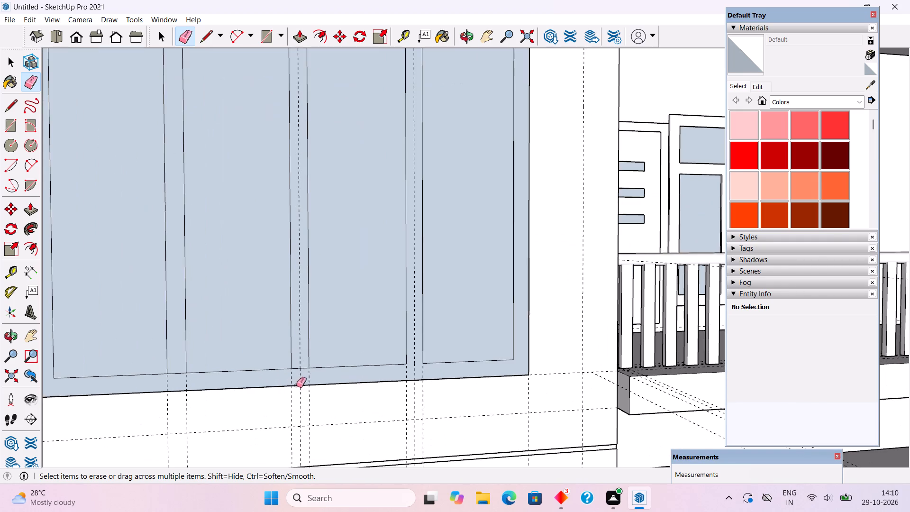
pyautogui.click(295, 369)
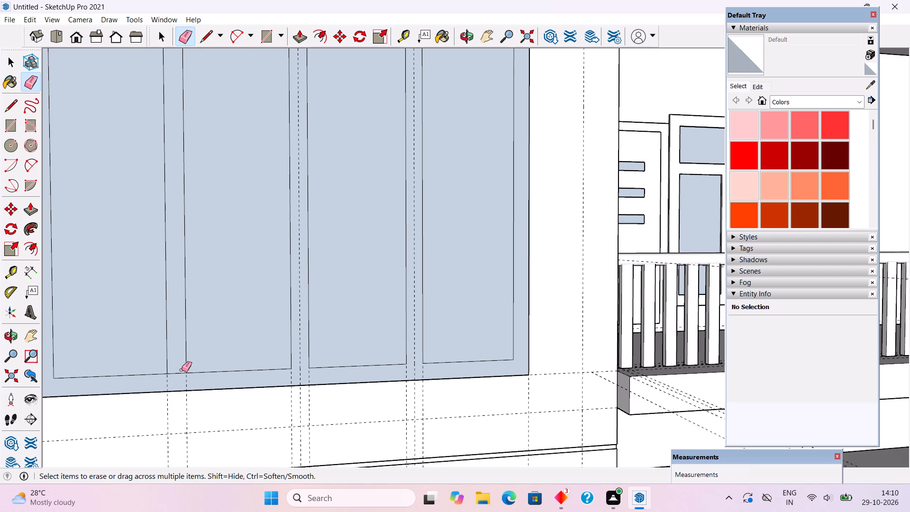
pyautogui.click(180, 373)
pyautogui.press('space')
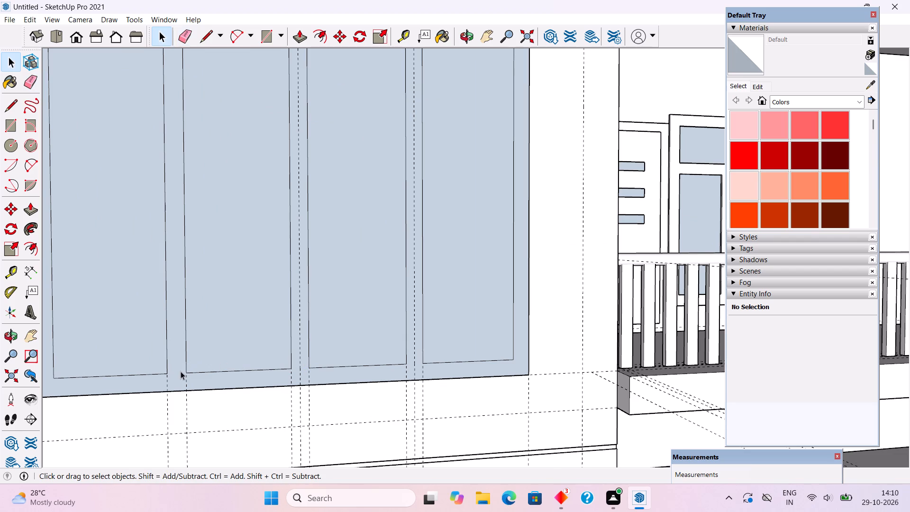
# Delete the four pane faces between the mullions of the large front window, leaving only the frame face.
pyautogui.scroll(-4, 181, 371)
pyautogui.click(168, 338)
pyautogui.press('Delete')
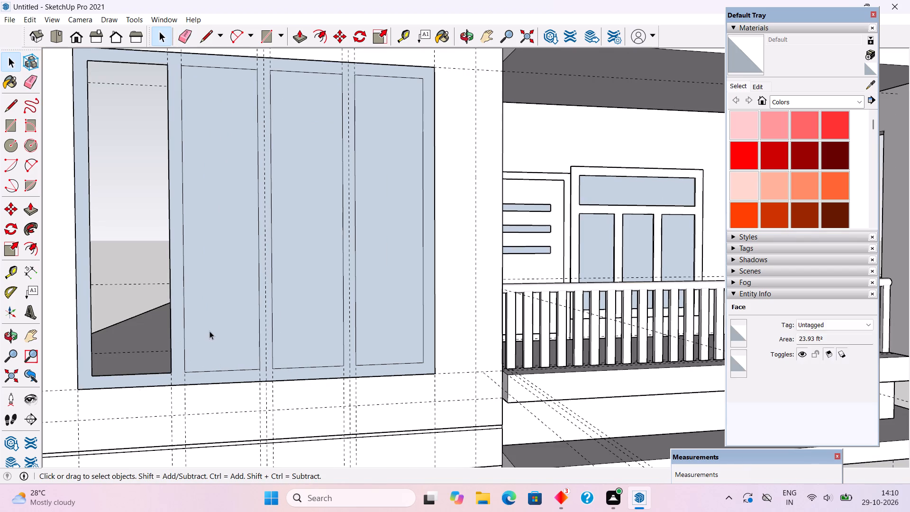
pyautogui.click(209, 331)
pyautogui.press('Delete')
pyautogui.click(279, 325)
pyautogui.press('Delete')
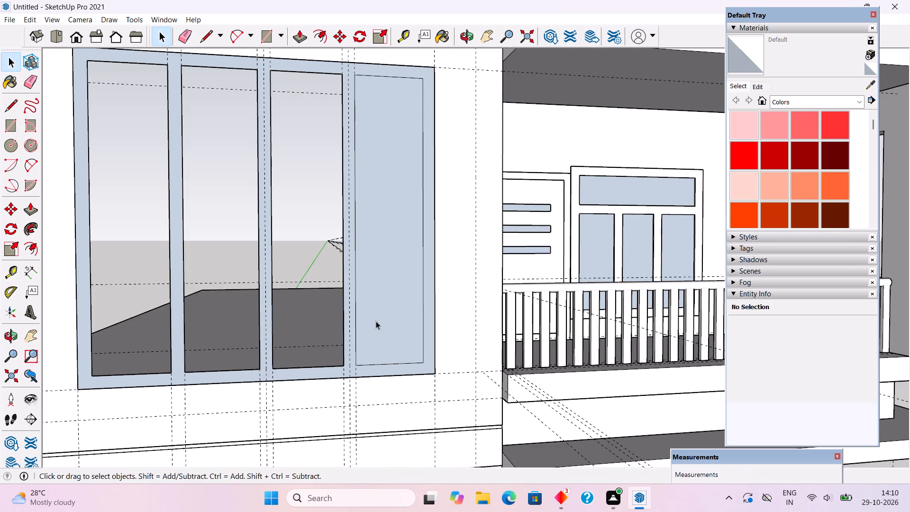
pyautogui.click(376, 321)
pyautogui.press('Delete')
# Push/Pull the window frame and mullion face outward by 4".
pyautogui.press('p')
pyautogui.click(410, 371)
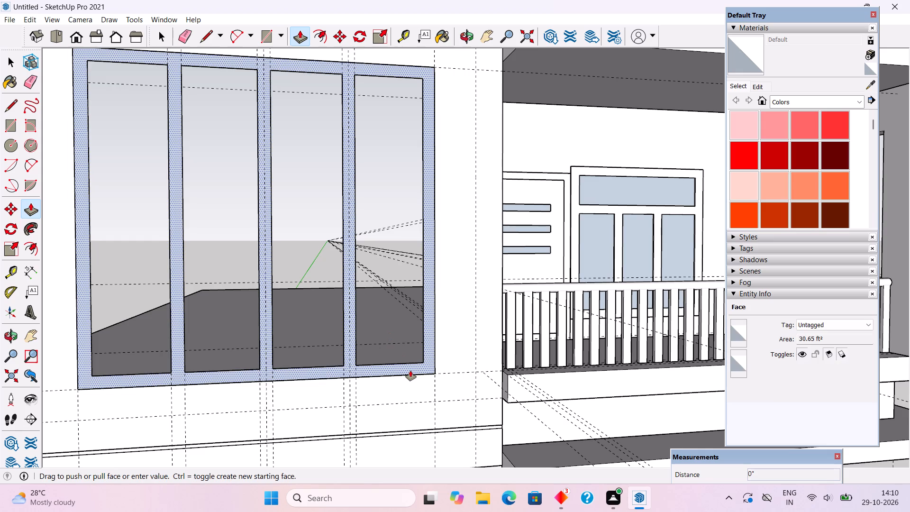
pyautogui.write('4"')
pyautogui.press('Return')
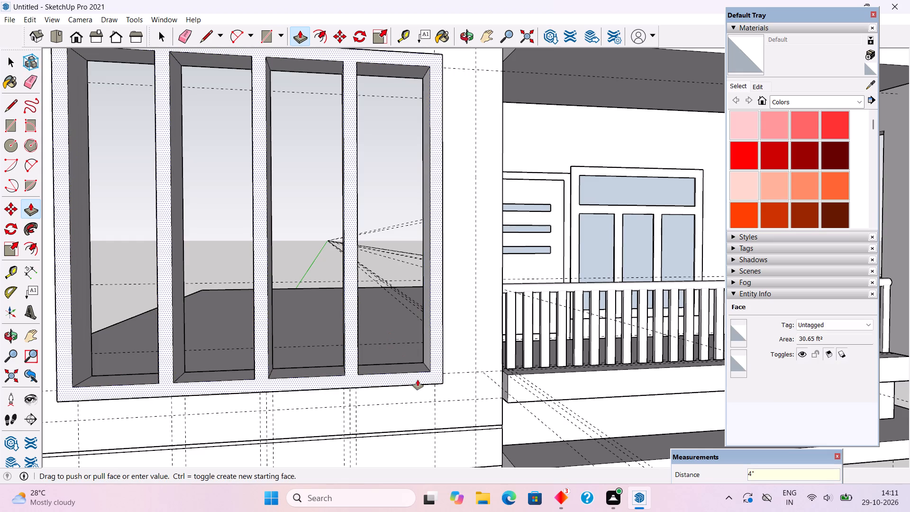
pyautogui.press('space')
# Select the entire extruded window frame with its mullions and make it a group.
pyautogui.scroll(-7, 403, 333)
pyautogui.moveTo(403, 366); pyautogui.dragTo(506, 423, button='middle')
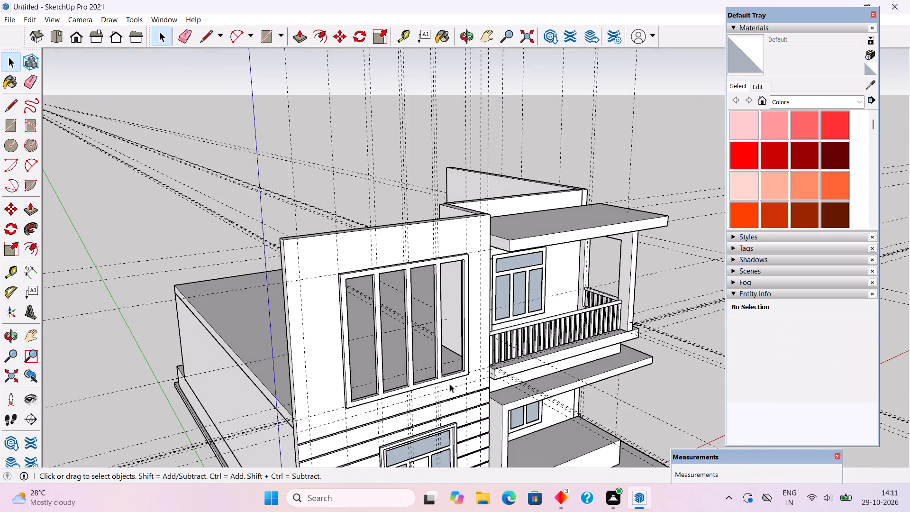
pyautogui.scroll(5, 382, 349)
pyautogui.tripleClick(465, 398)
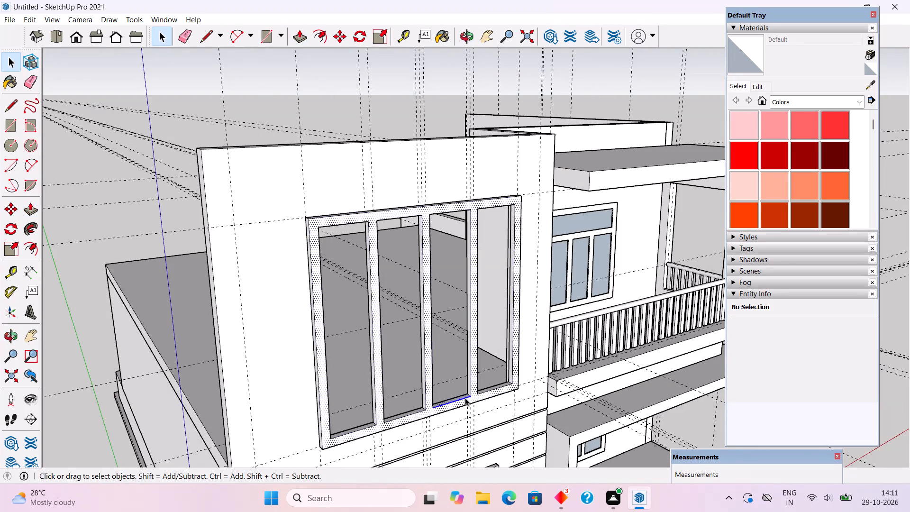
pyautogui.rightClick(465, 398)
pyautogui.click(480, 322)
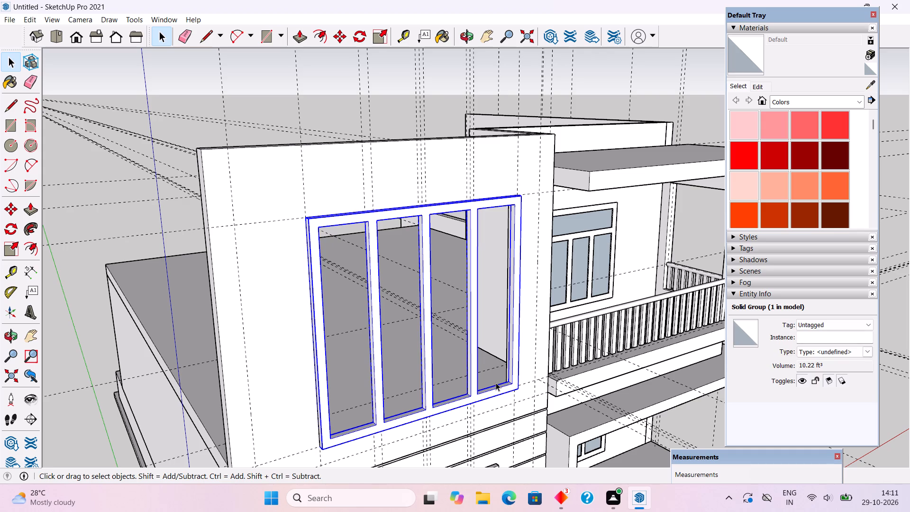
# Move the window frame group 4" back into the wall opening so its front sits flush with the wall.
pyautogui.scroll(2, 496, 383)
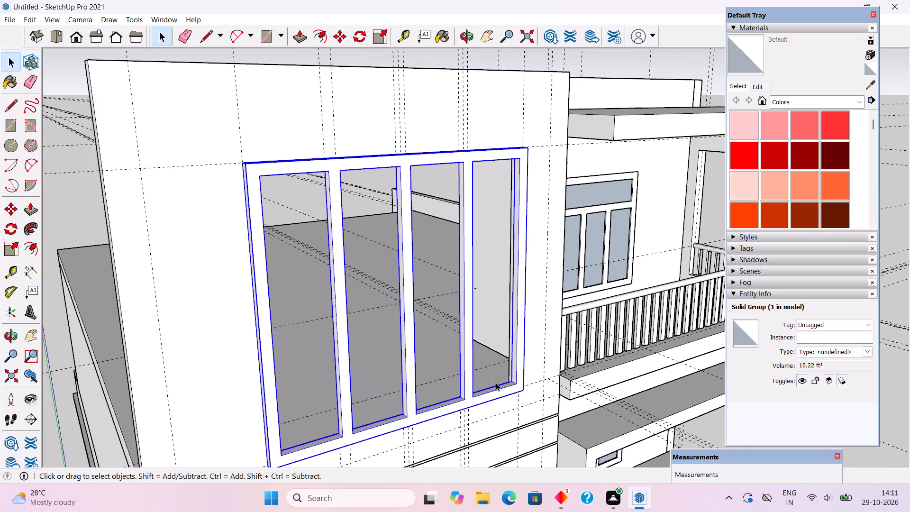
pyautogui.press('m')
pyautogui.click(523, 392)
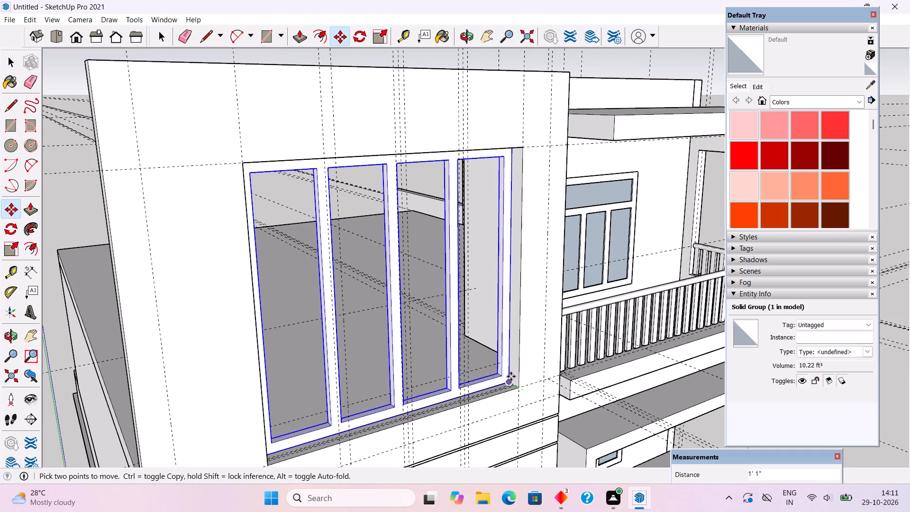
pyautogui.click(518, 386)
pyautogui.press('space')
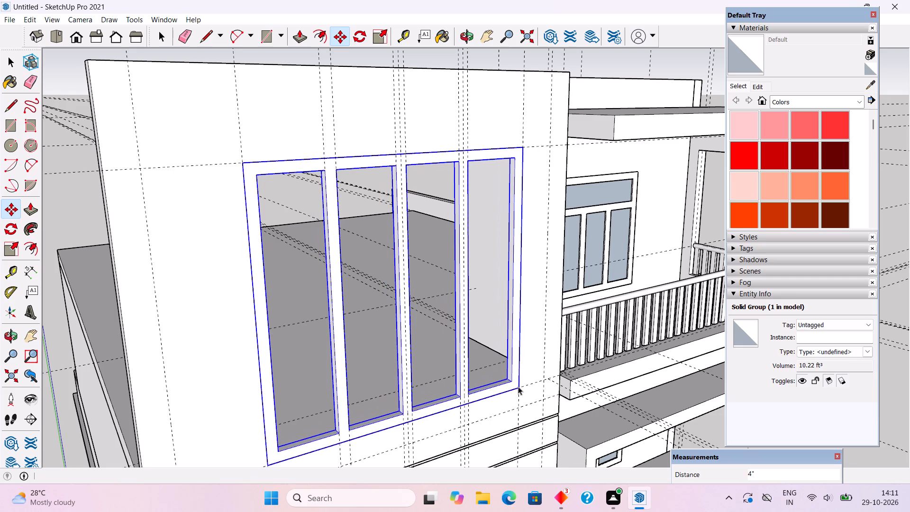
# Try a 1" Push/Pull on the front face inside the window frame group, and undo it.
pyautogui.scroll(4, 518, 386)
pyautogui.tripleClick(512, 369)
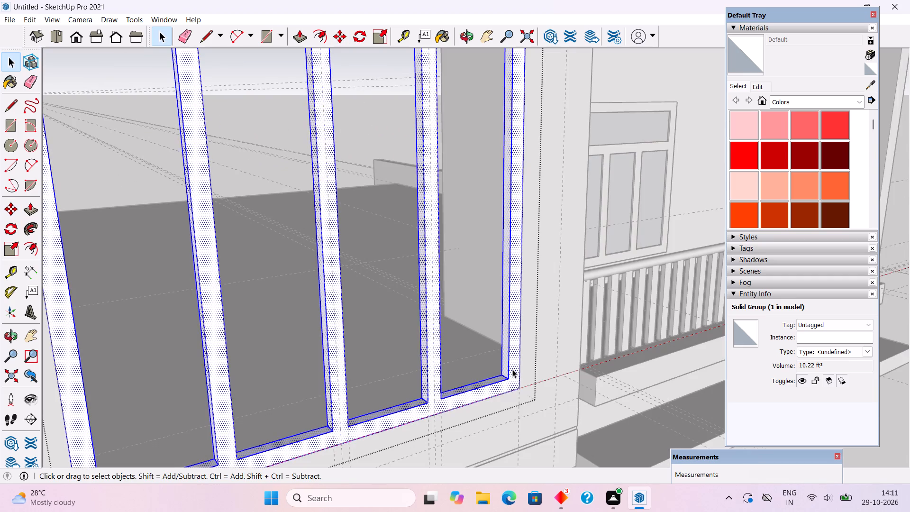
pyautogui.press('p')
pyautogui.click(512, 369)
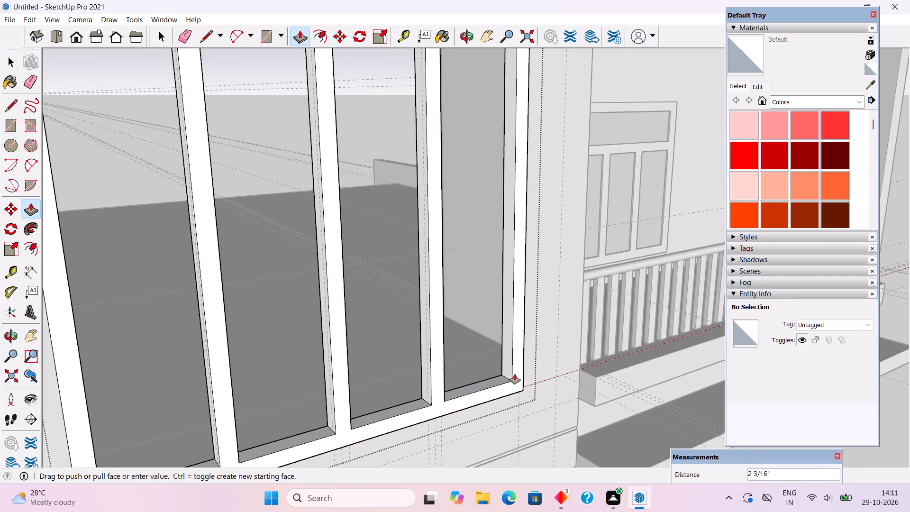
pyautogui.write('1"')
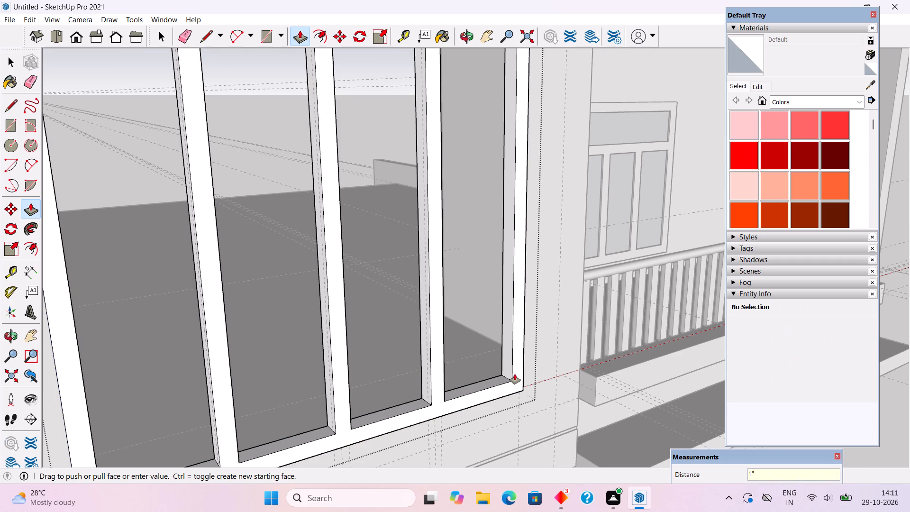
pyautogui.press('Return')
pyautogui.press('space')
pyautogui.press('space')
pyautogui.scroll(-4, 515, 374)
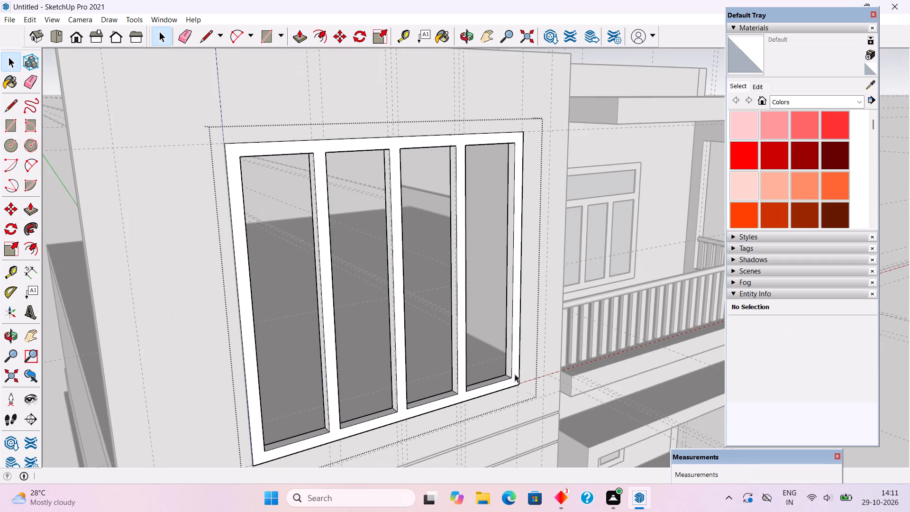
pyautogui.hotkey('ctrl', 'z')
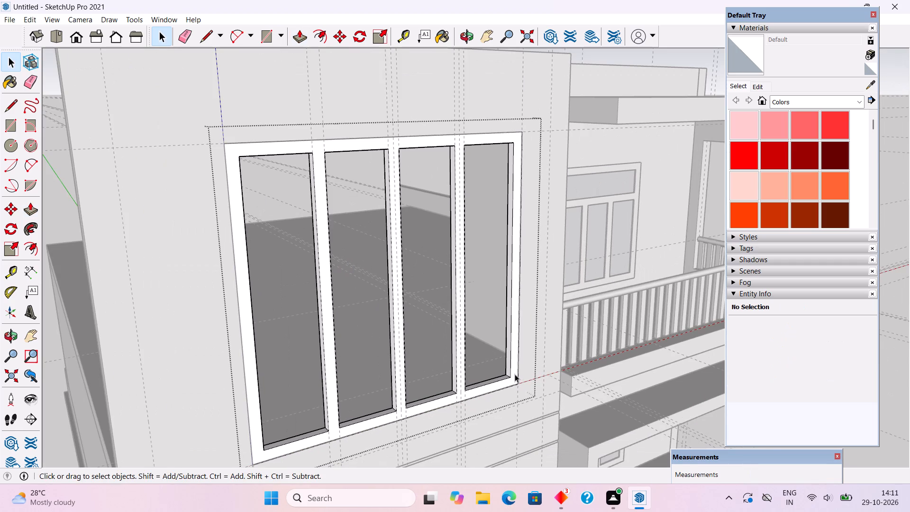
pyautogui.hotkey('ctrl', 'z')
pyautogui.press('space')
# Draw four glass pane rectangles of about 2' 4 1/2" by 10' 1" in the window frame's openings.
pyautogui.scroll(-4, 515, 374)
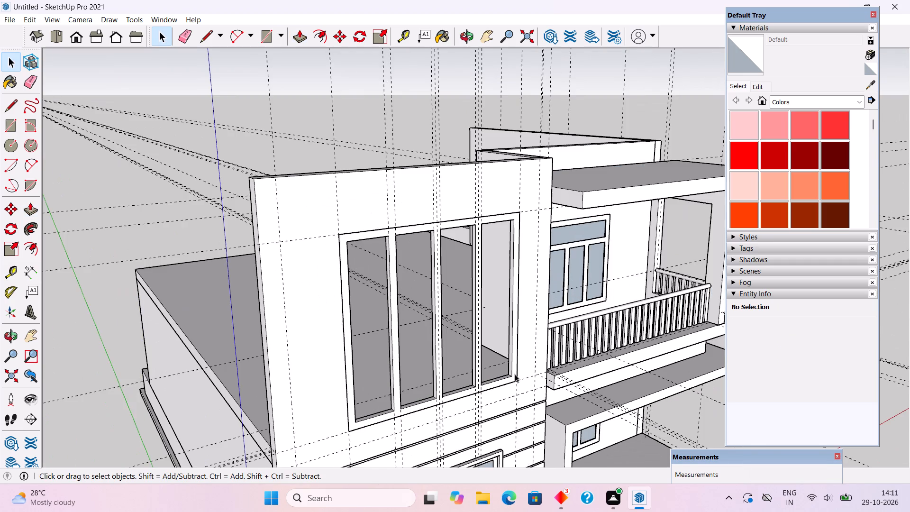
pyautogui.scroll(6, 515, 374)
pyautogui.moveTo(520, 329); pyautogui.dragTo(242, 283, button='middle')
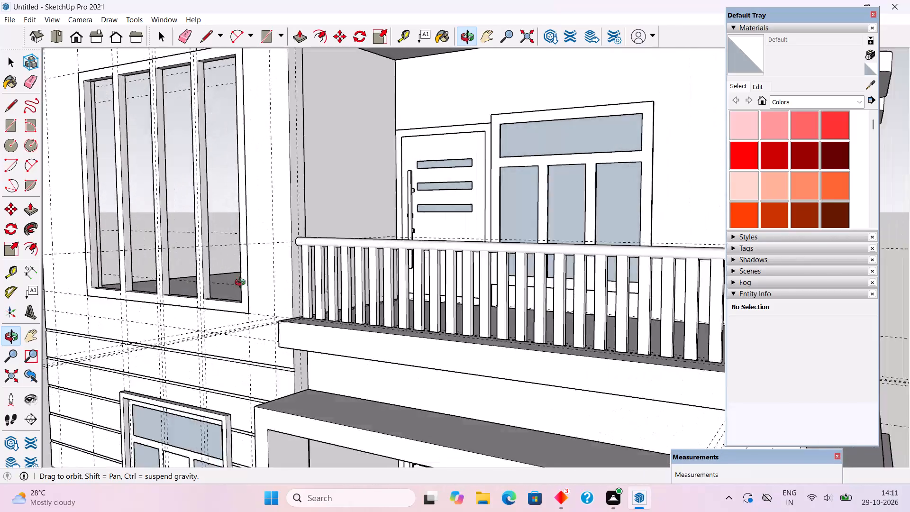
pyautogui.moveTo(242, 283); pyautogui.dragTo(402, 294, button='middle')
pyautogui.scroll(-8, 408, 302)
pyautogui.moveTo(355, 296); pyautogui.dragTo(330, 242, button='middle')
pyautogui.scroll(2, 261, 109)
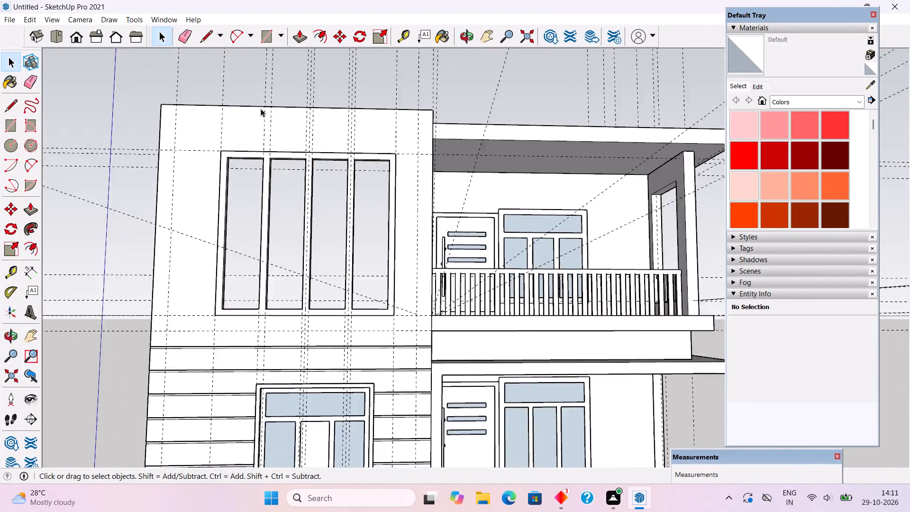
pyautogui.scroll(1, 261, 109)
pyautogui.moveTo(361, 282); pyautogui.dragTo(384, 311, button='middle')
pyautogui.press('r')
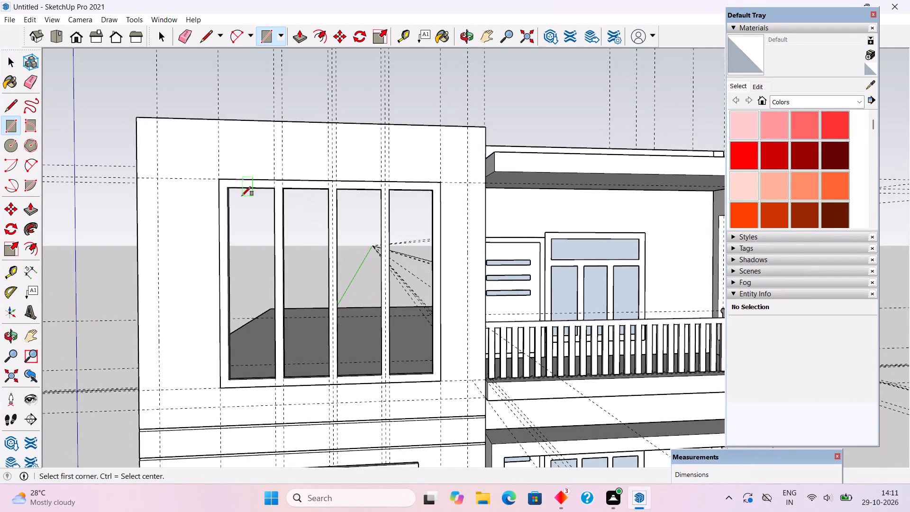
pyautogui.click(225, 188)
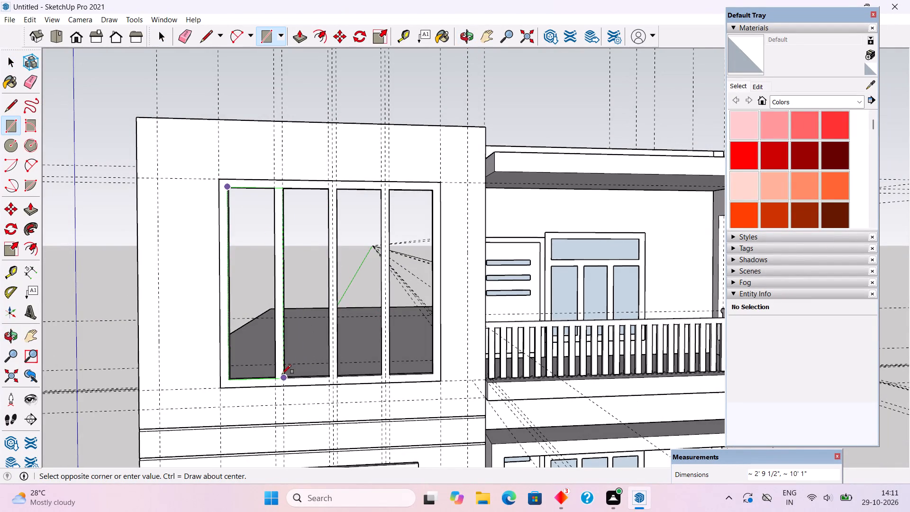
pyautogui.click(278, 379)
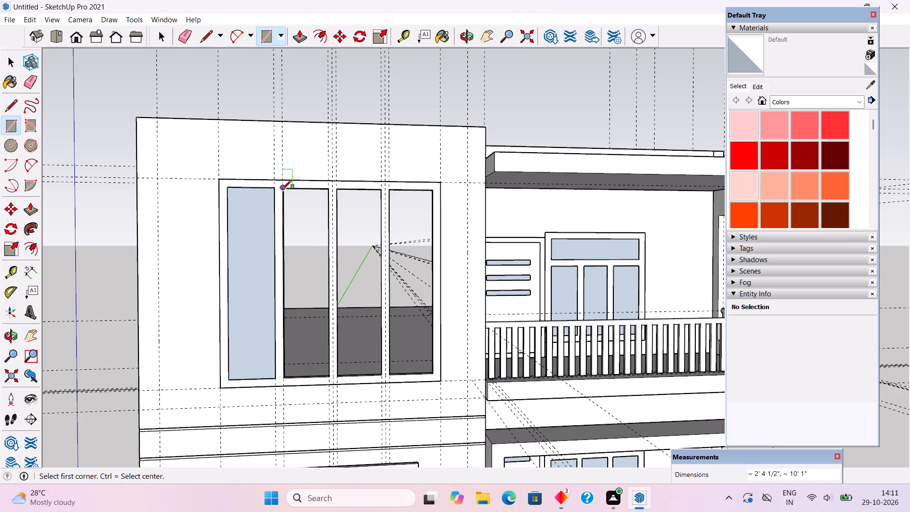
pyautogui.click(282, 189)
pyautogui.click(329, 377)
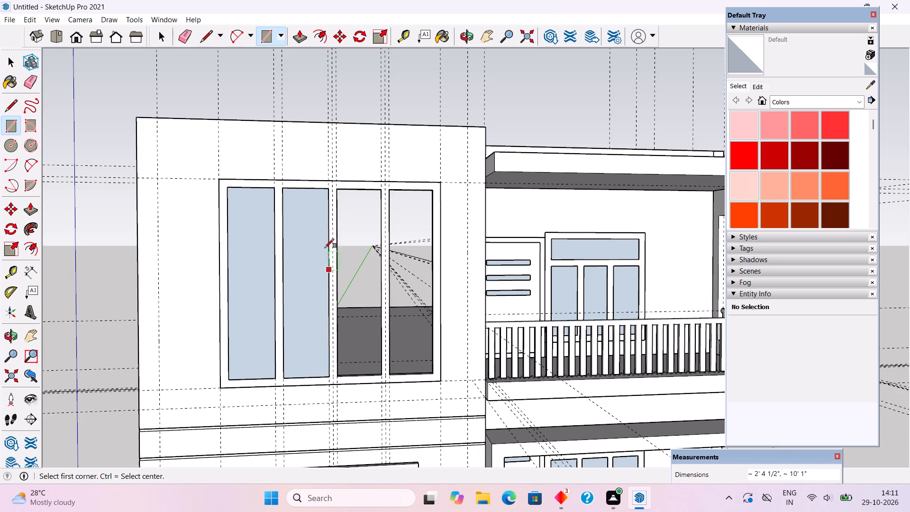
pyautogui.click(336, 186)
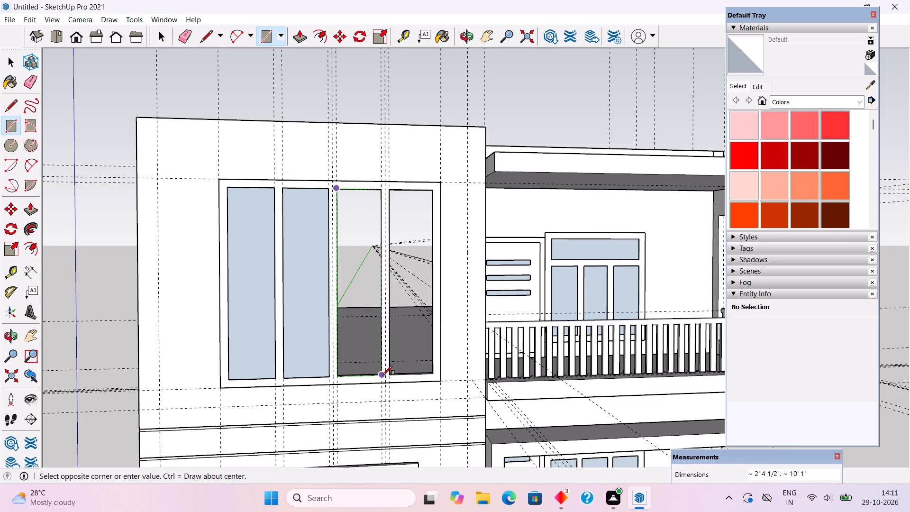
pyautogui.click(383, 375)
pyautogui.click(387, 188)
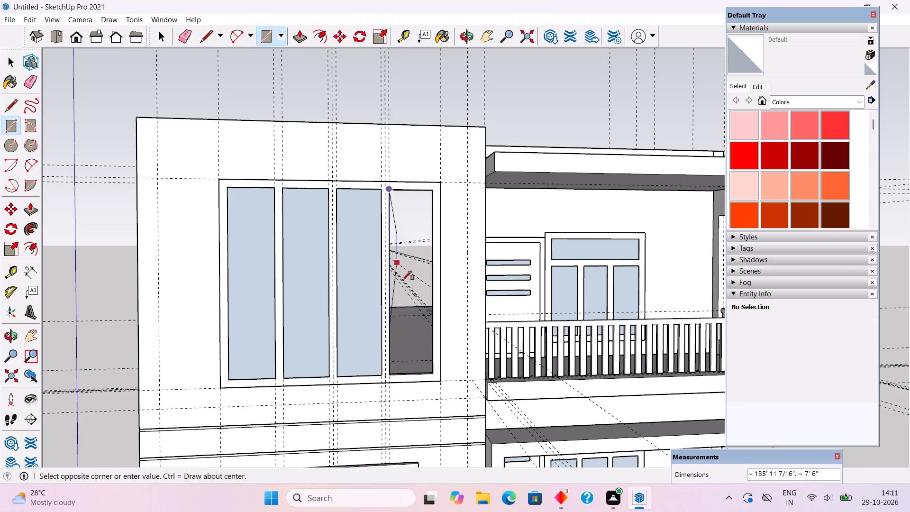
pyautogui.click(431, 376)
pyautogui.press('space')
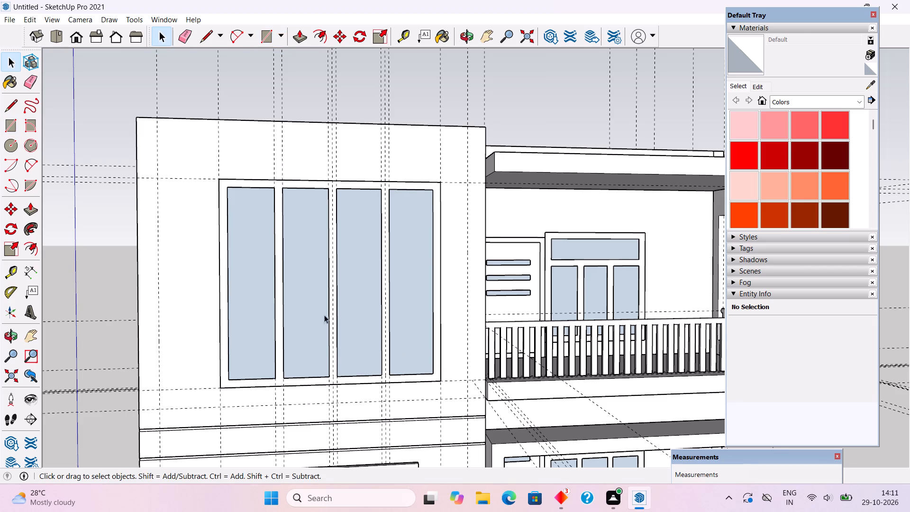
# Make each of the four glass panes in the large front window its own group.
pyautogui.tripleClick(264, 308)
pyautogui.rightClick(263, 307)
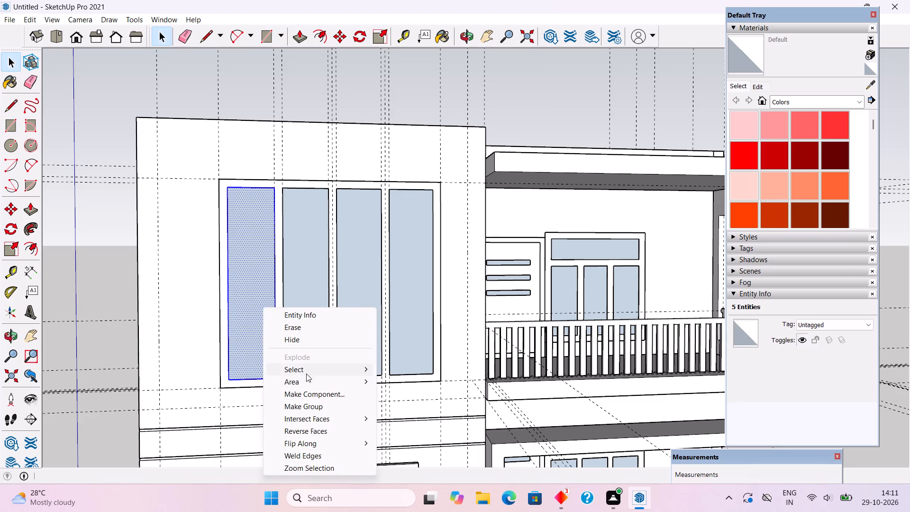
pyautogui.click(318, 401)
pyautogui.tripleClick(313, 327)
pyautogui.rightClick(313, 327)
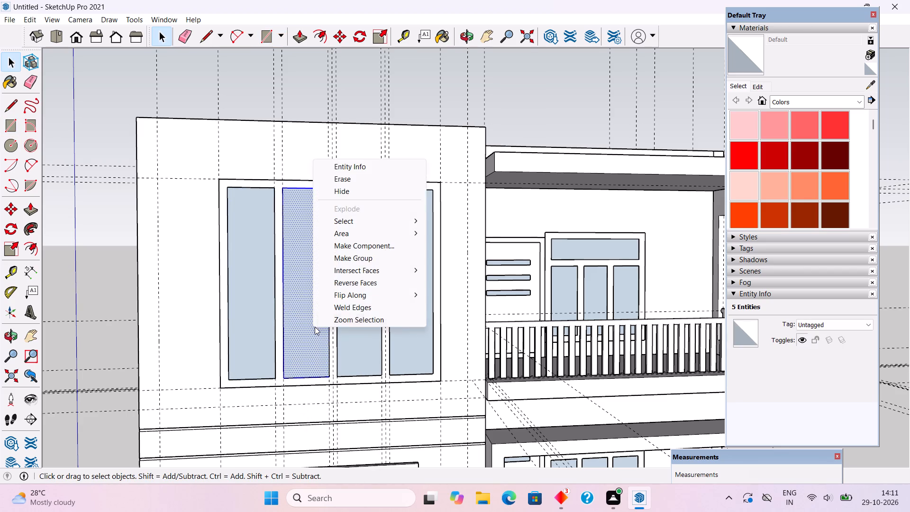
pyautogui.click(337, 261)
pyautogui.tripleClick(355, 275)
pyautogui.rightClick(355, 275)
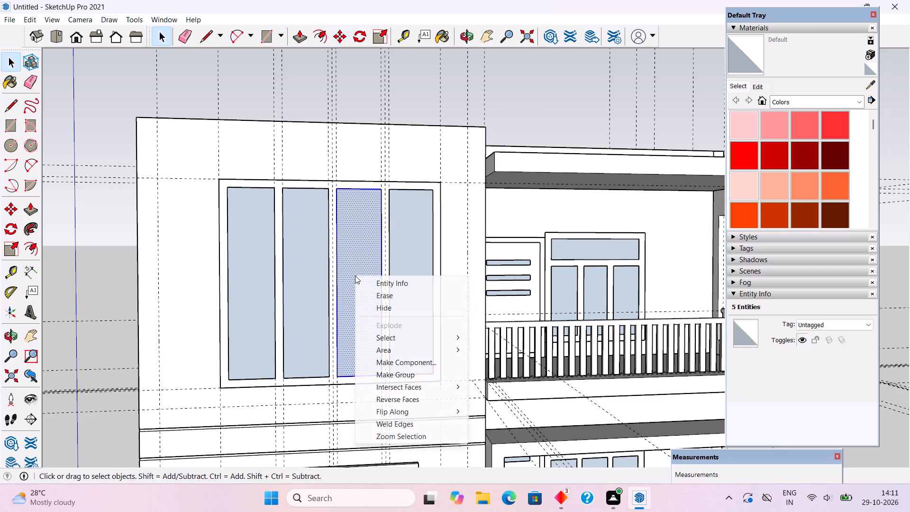
pyautogui.click(400, 373)
pyautogui.tripleClick(400, 318)
pyautogui.rightClick(400, 318)
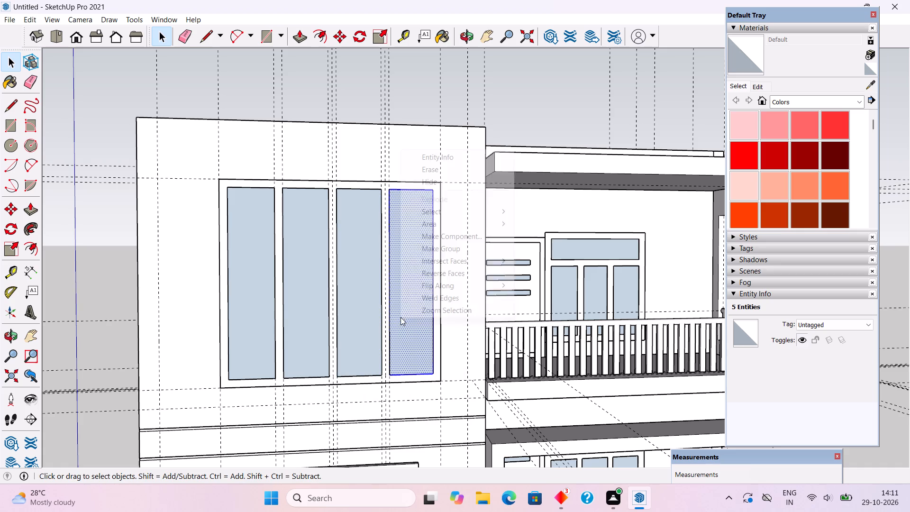
pyautogui.click(415, 252)
pyautogui.press('space')
# Hide everything in the model except the front wall group that holds the large window opening.
pyautogui.scroll(-4, 415, 252)
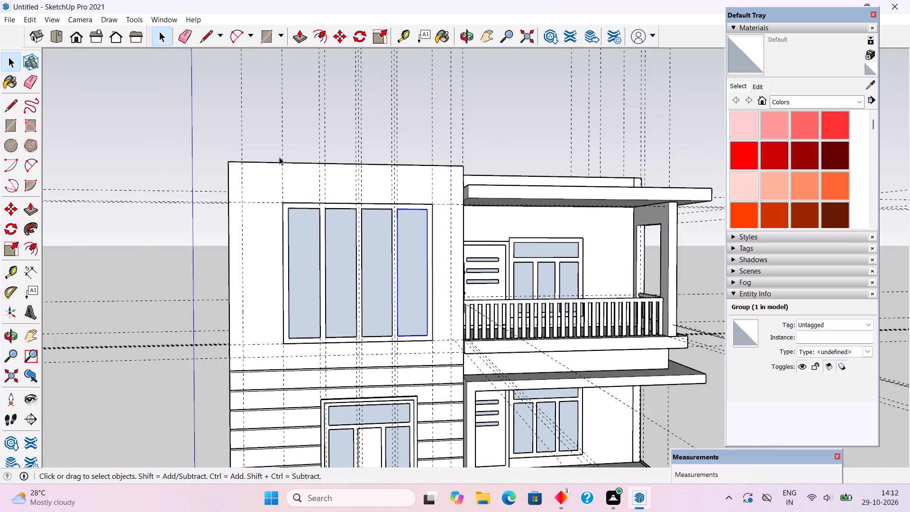
pyautogui.click(255, 129)
pyautogui.click(272, 254)
pyautogui.rightClick(272, 254)
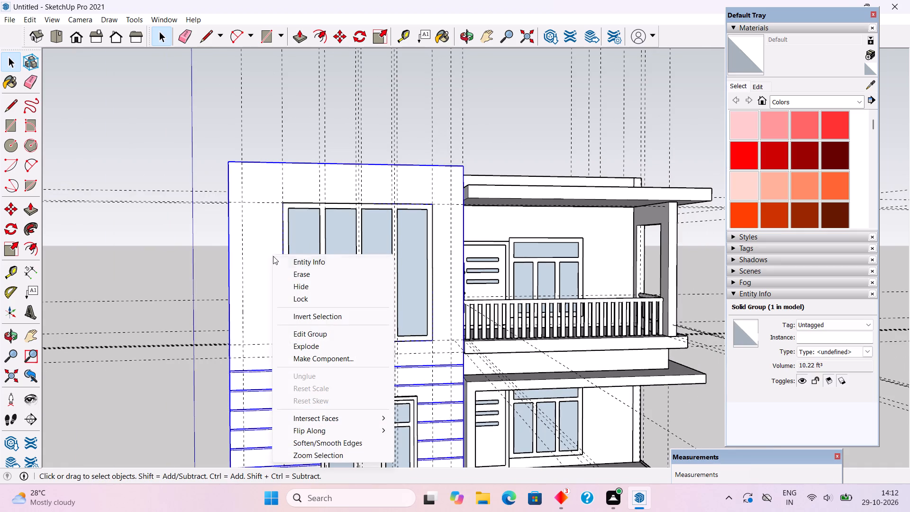
pyautogui.click(320, 322)
pyautogui.click(320, 318)
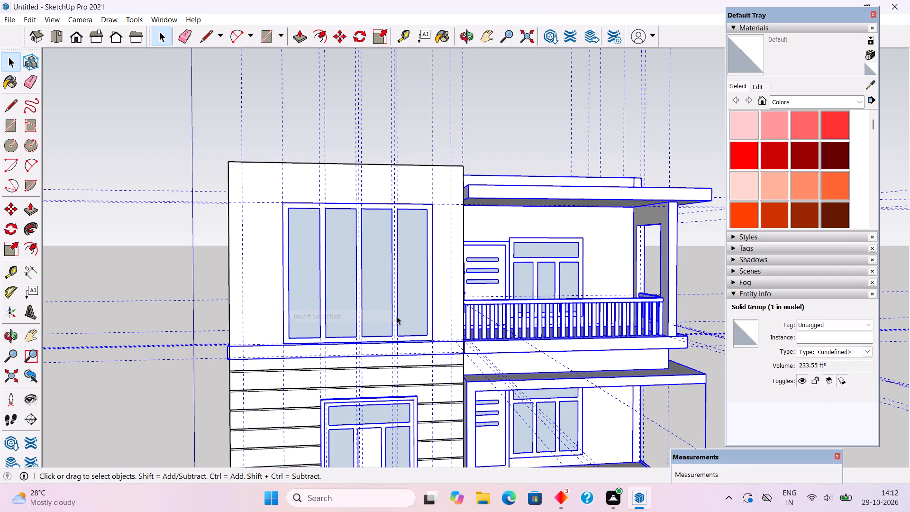
pyautogui.rightClick(532, 306)
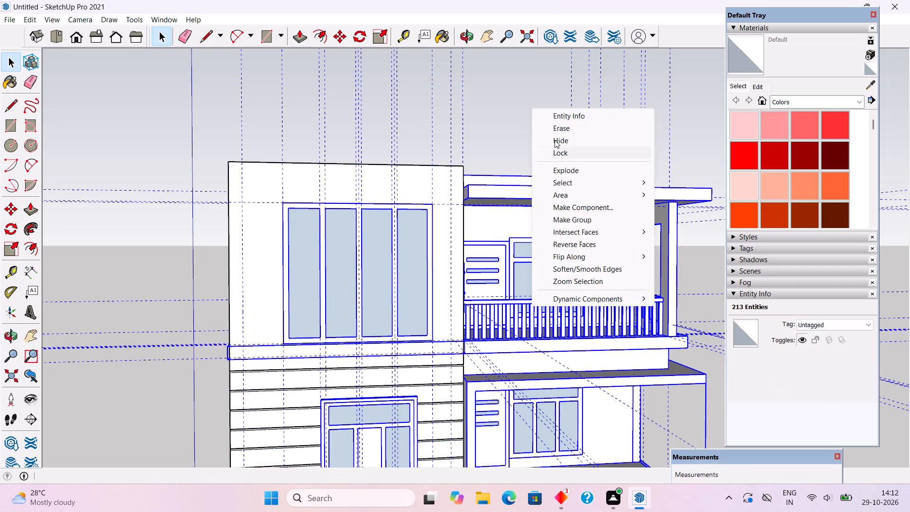
pyautogui.click(555, 140)
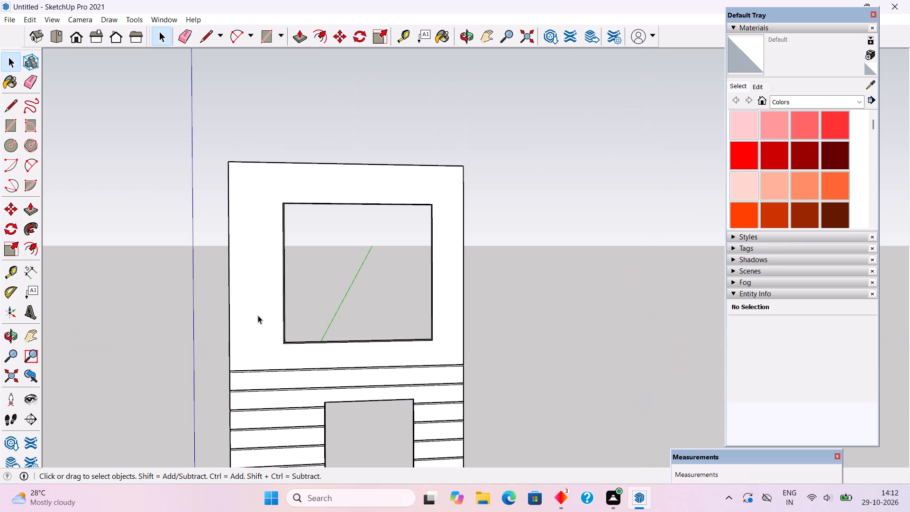
pyautogui.scroll(3, 235, 264)
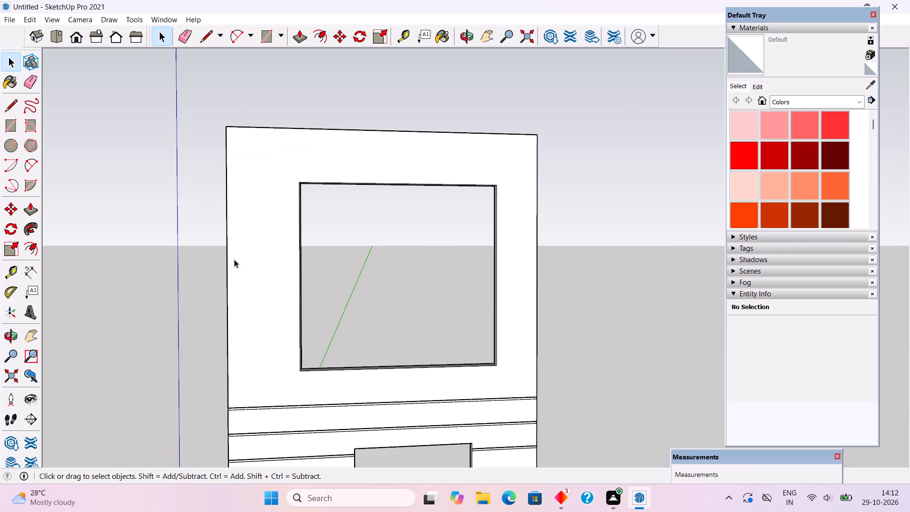
# Place a horizontal guide level with the top of the large window opening, and a second guide 1" below it.
pyautogui.moveTo(244, 265); pyautogui.dragTo(289, 257, button='middle')
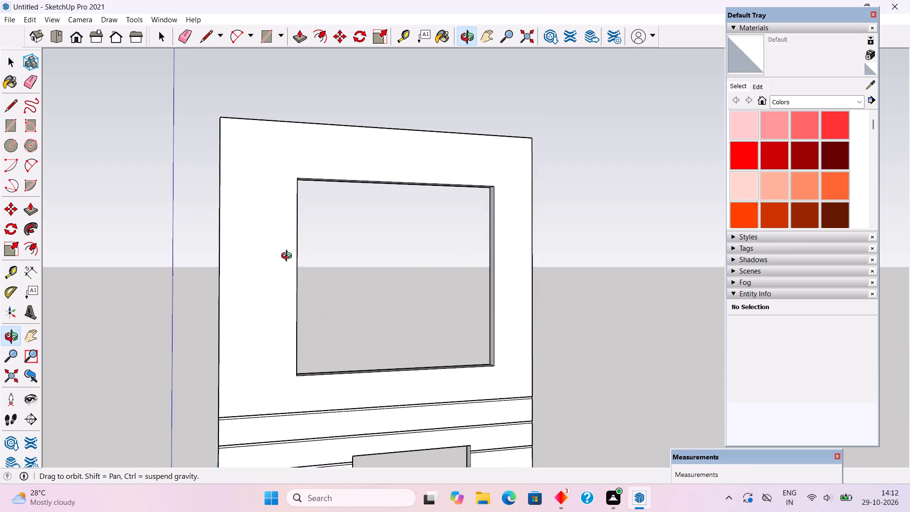
pyautogui.moveTo(289, 257); pyautogui.dragTo(304, 263, button='middle')
pyautogui.press('t')
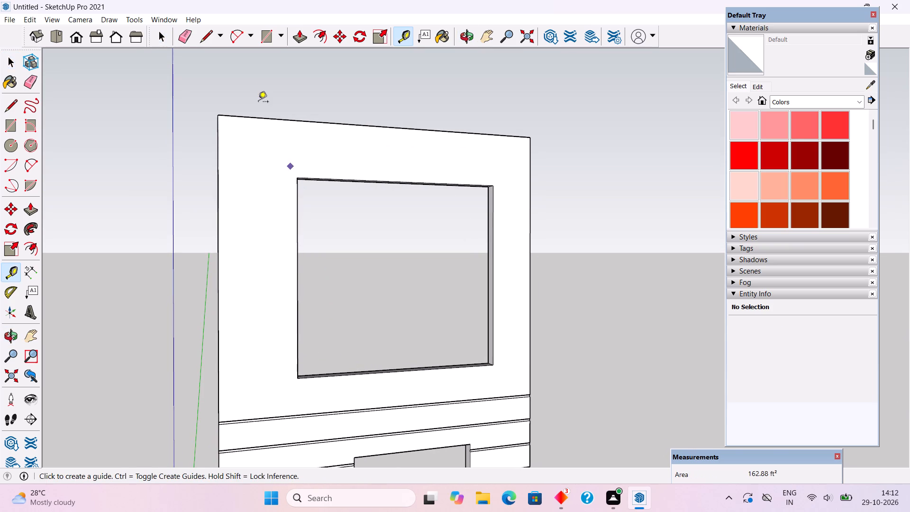
pyautogui.click(264, 118)
pyautogui.click(300, 180)
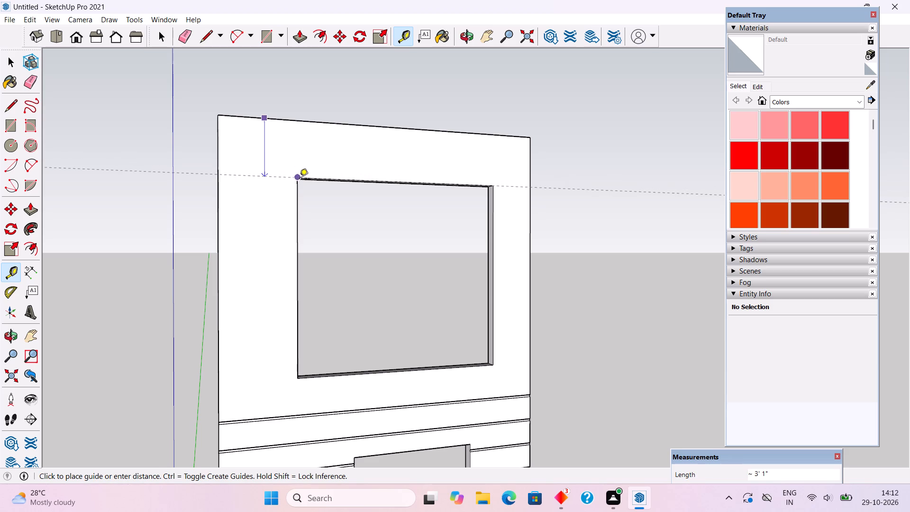
pyautogui.click(262, 177)
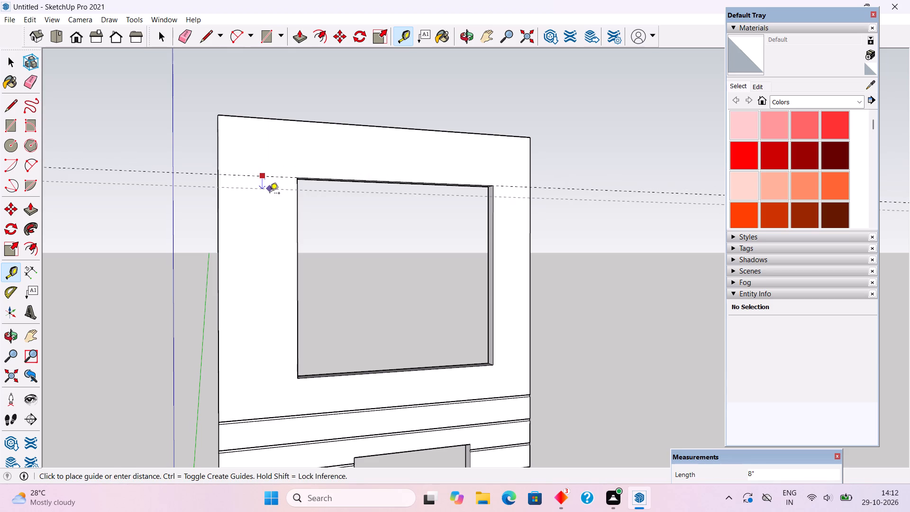
pyautogui.write('1"')
pyautogui.press('Return')
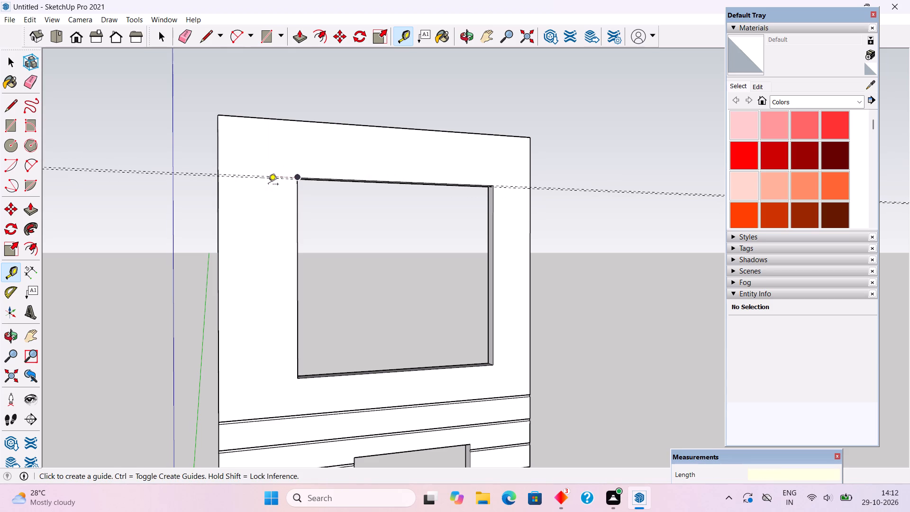
# Copy the pair of horizontal guides 9" down the front wall and repeat it for 27 evenly spaced copies.
pyautogui.press('space')
pyautogui.scroll(10, 268, 185)
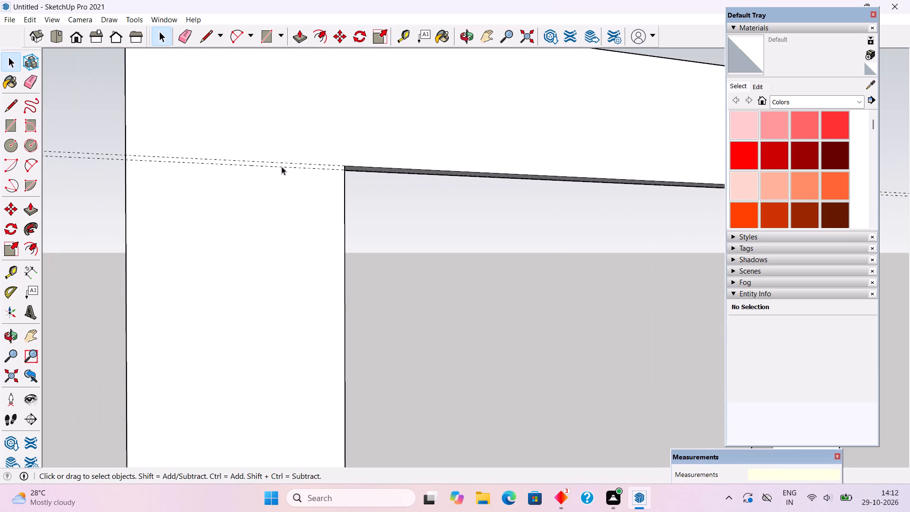
pyautogui.click(283, 161)
pyautogui.click(366, 201)
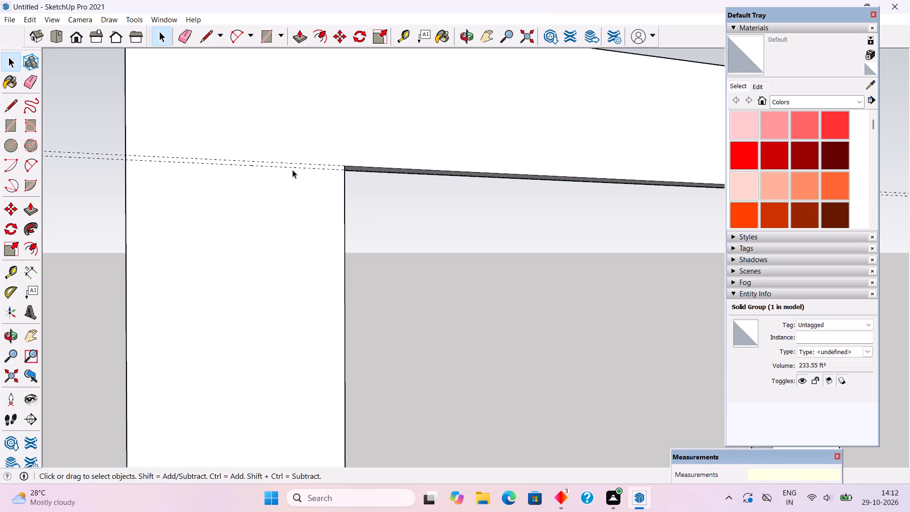
pyautogui.click(290, 168)
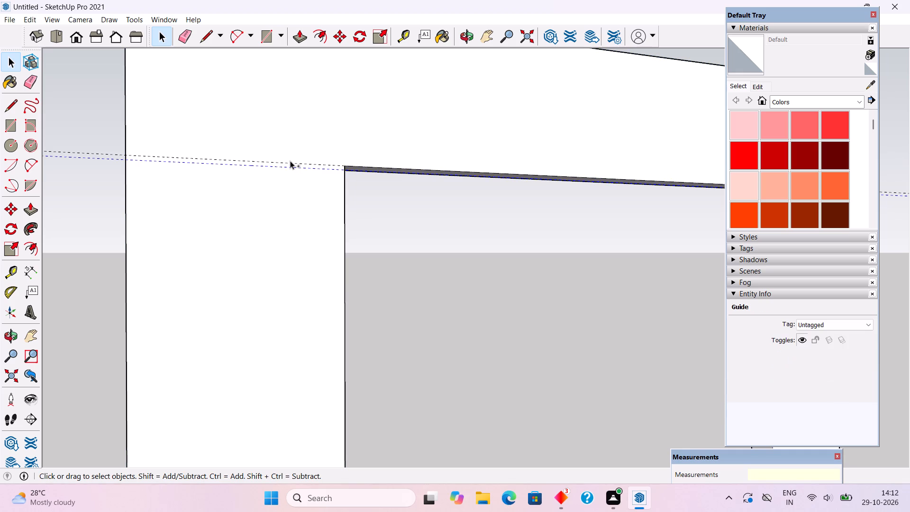
pyautogui.keyDown('ctrl'); pyautogui.click(293, 163); pyautogui.keyUp('ctrl')
pyautogui.press('m')
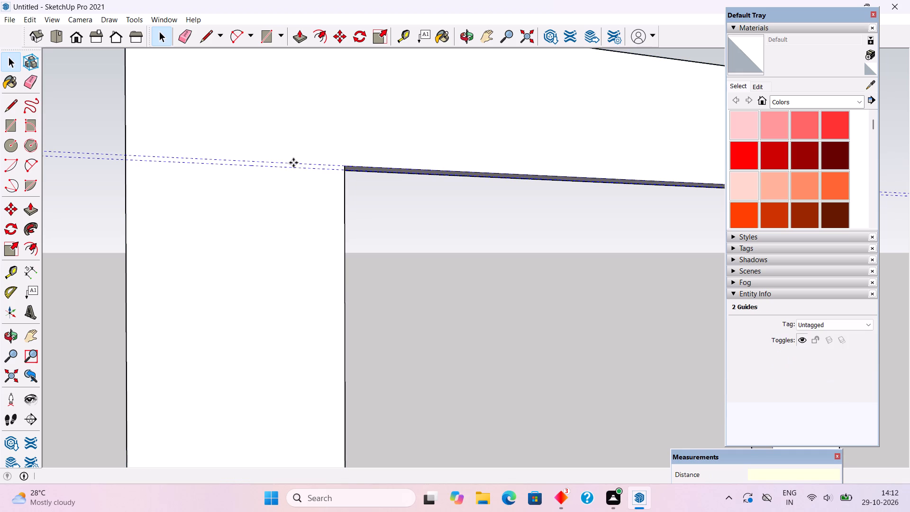
pyautogui.click(293, 163)
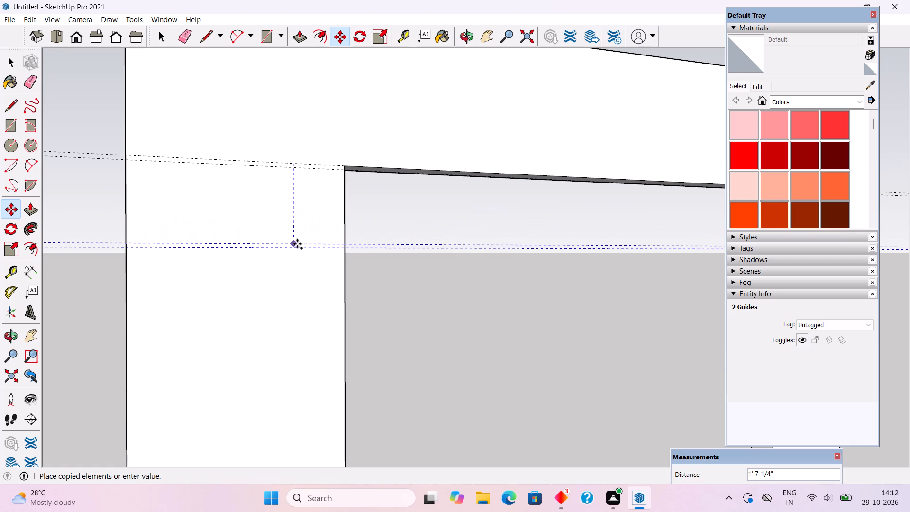
pyautogui.write('9"')
pyautogui.press('Return')
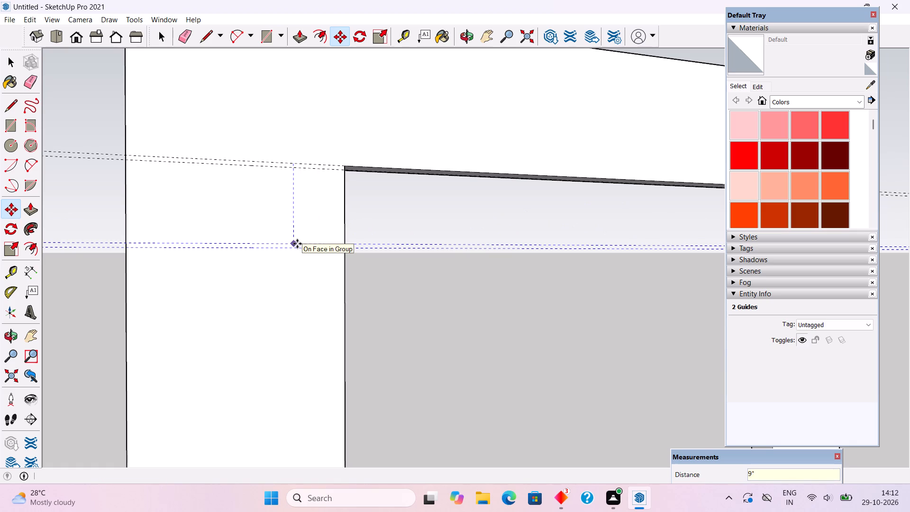
pyautogui.press('x')
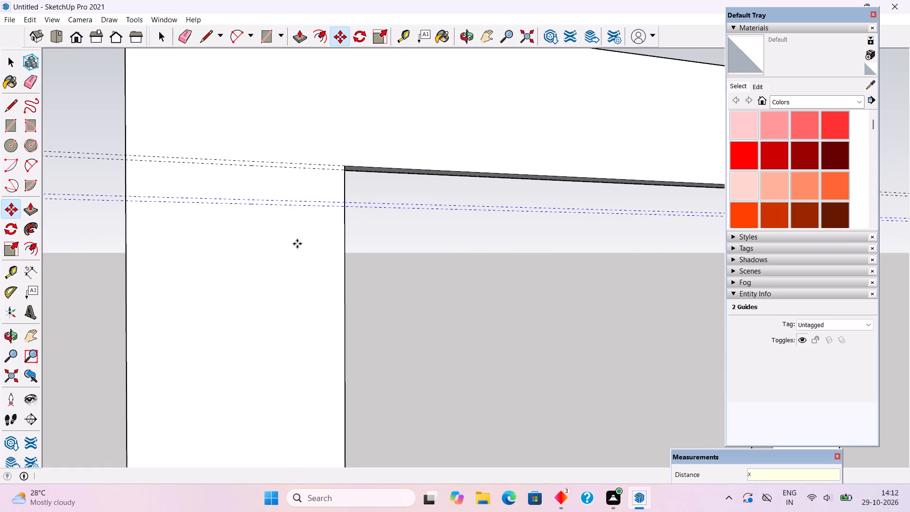
pyautogui.press('2')
pyautogui.press('7')
pyautogui.press('Return')
# Inside the front wall group, draw 1" by 4' rectangles between the top four guide pairs, left of the window opening.
pyautogui.scroll(-6, 302, 199)
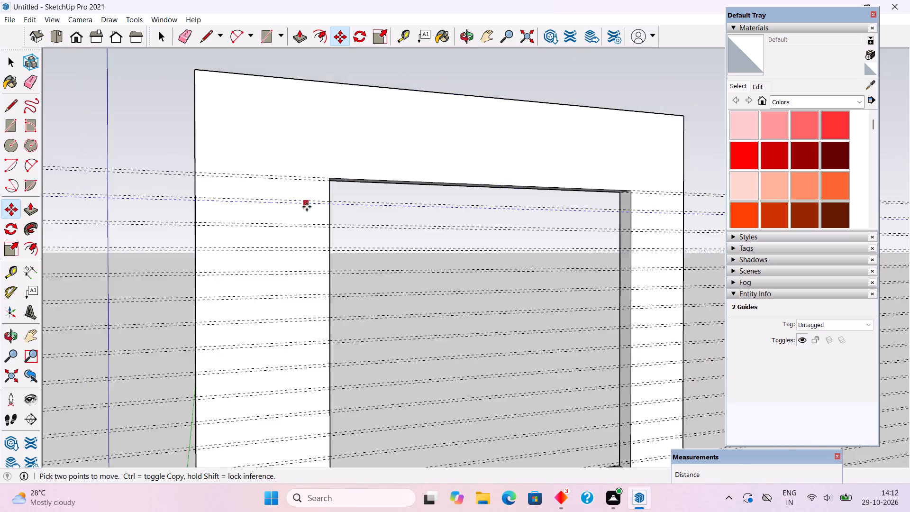
pyautogui.scroll(-6, 307, 207)
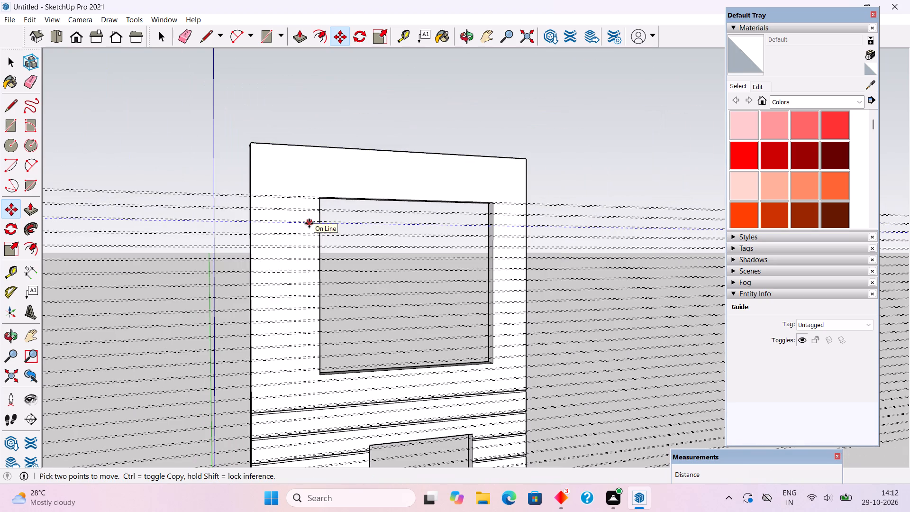
pyautogui.press('space')
pyautogui.scroll(9, 290, 228)
pyautogui.tripleClick(294, 184)
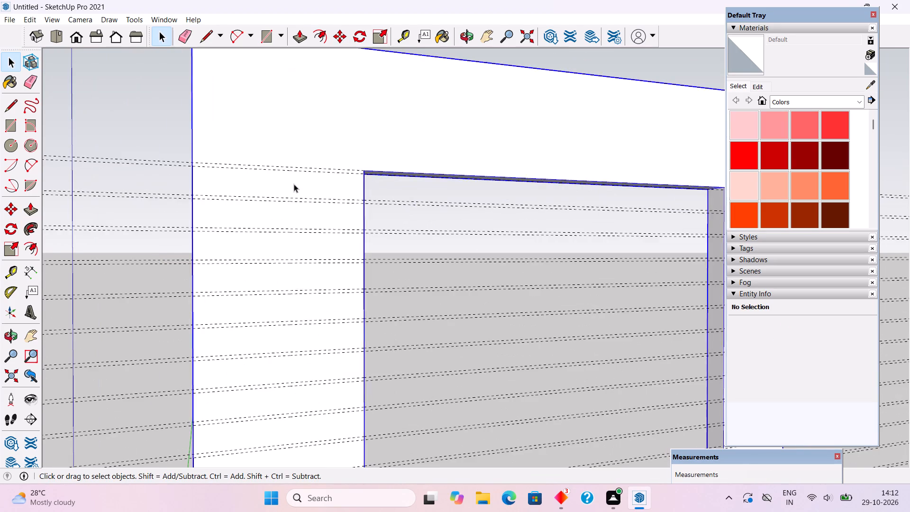
pyautogui.scroll(9, 294, 184)
pyautogui.scroll(-5, 296, 182)
pyautogui.moveTo(346, 198); pyautogui.dragTo(317, 214, button='middle')
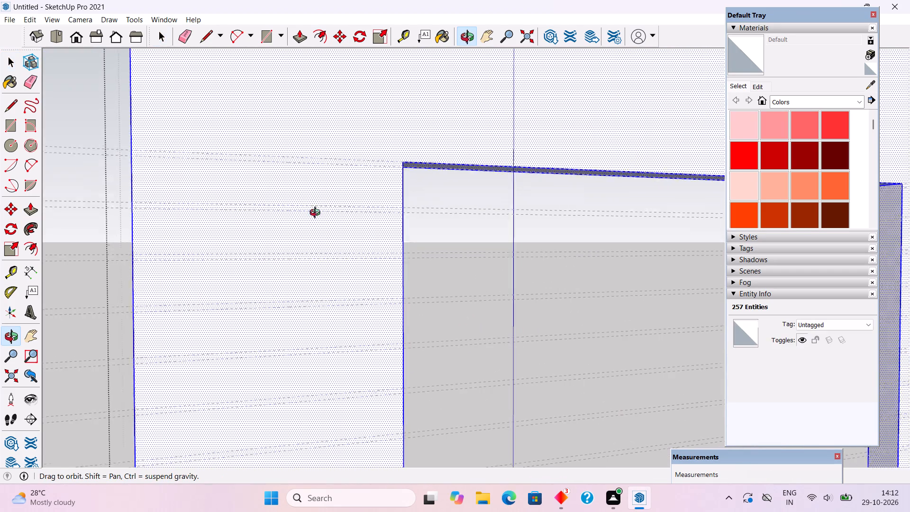
pyautogui.moveTo(317, 214); pyautogui.dragTo(256, 205, button='middle')
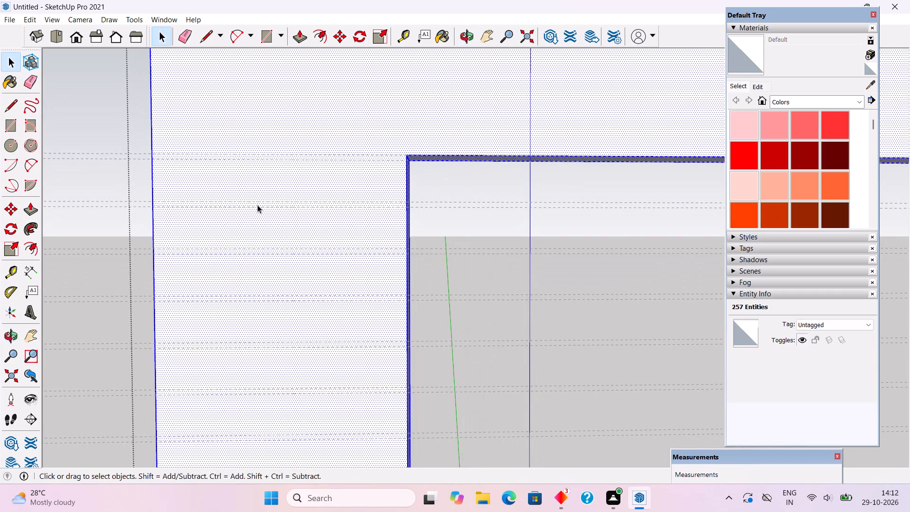
pyautogui.press('r')
pyautogui.click(152, 152)
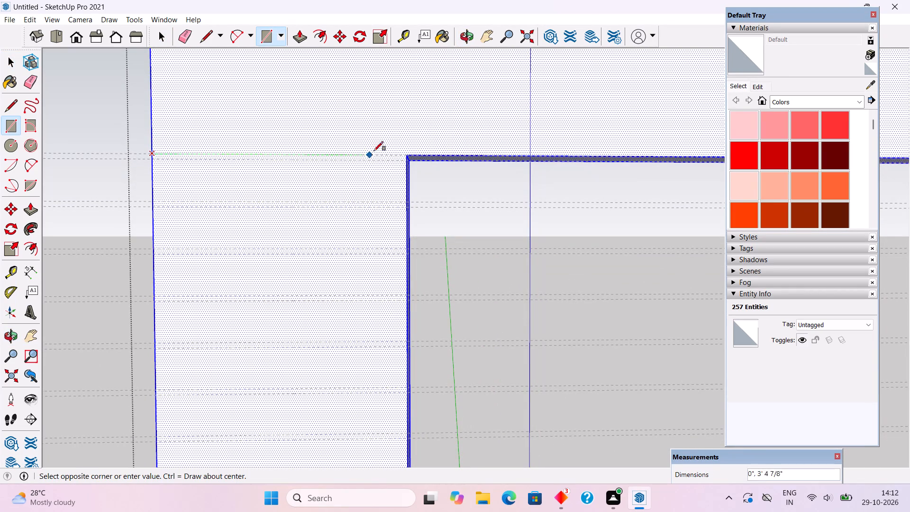
pyautogui.click(407, 163)
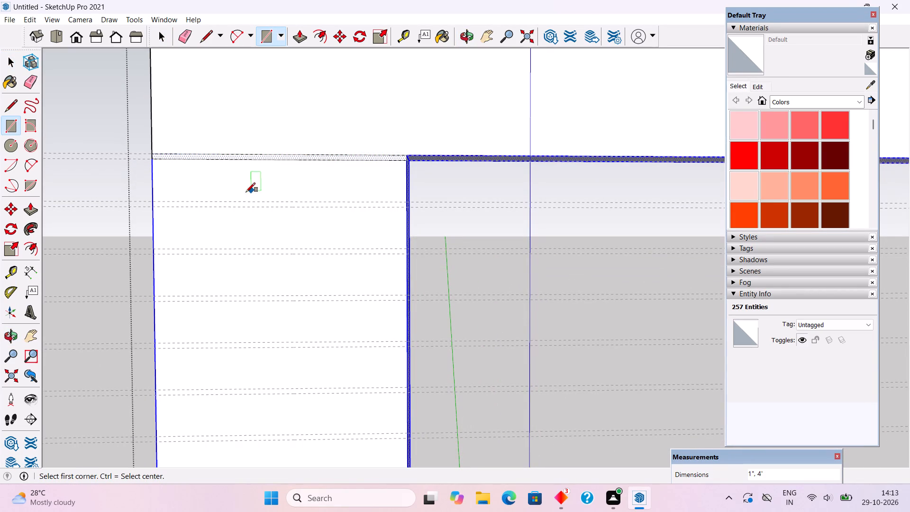
pyautogui.click(156, 201)
pyautogui.click(407, 209)
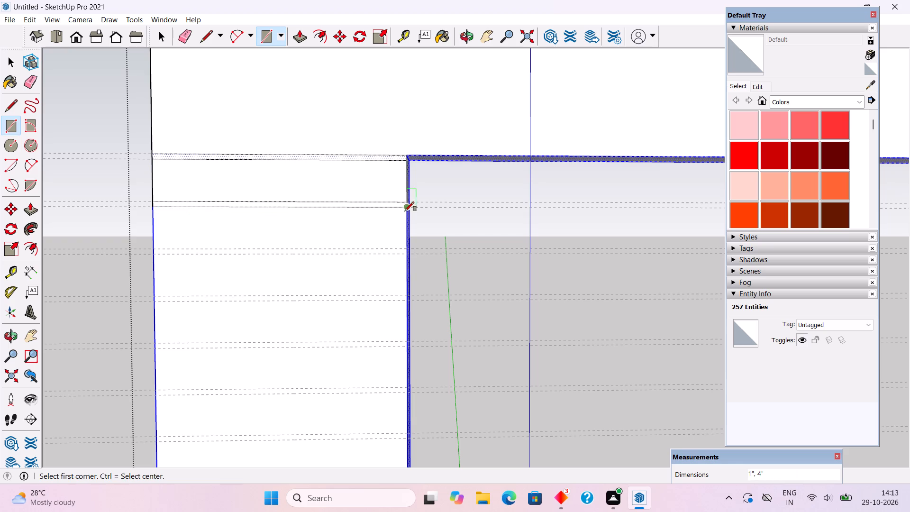
pyautogui.click(156, 248)
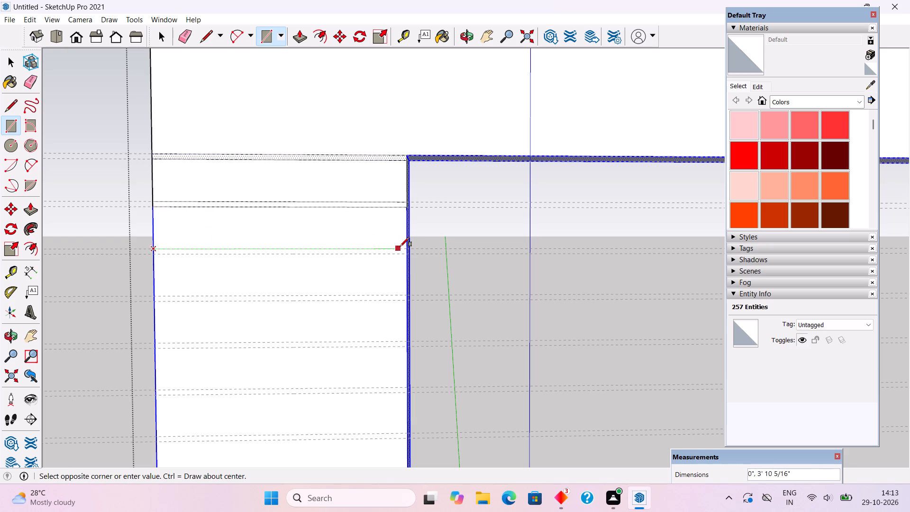
pyautogui.click(410, 254)
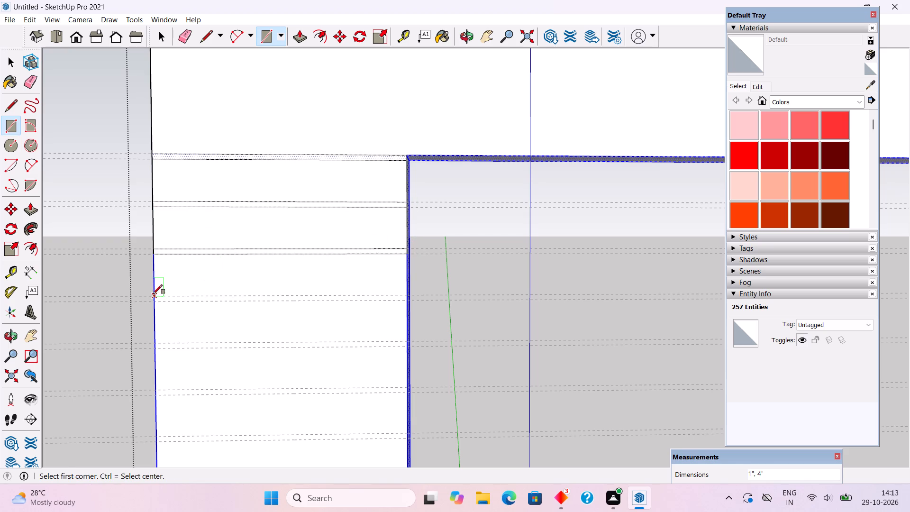
pyautogui.click(154, 295)
pyautogui.click(405, 300)
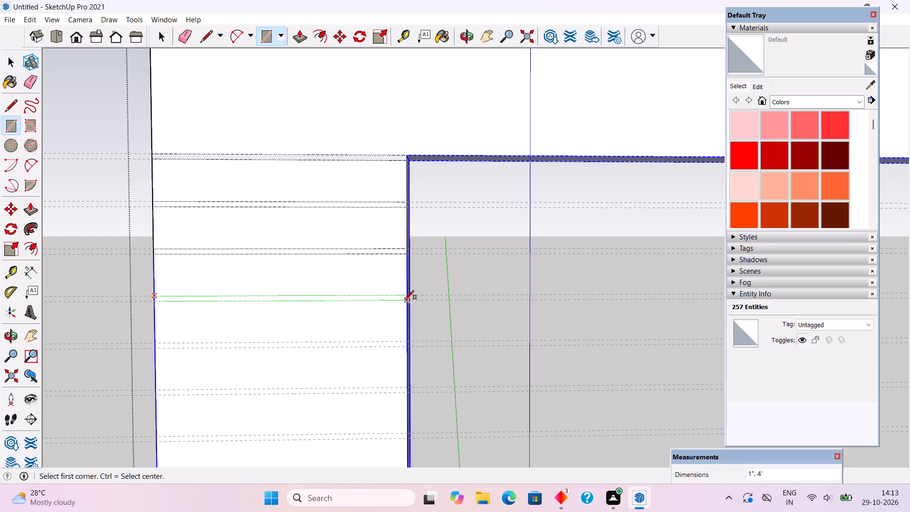
# Draw 1" by 4' rectangles between the next four guide pairs down the wall, left of the window opening.
pyautogui.scroll(-9, 321, 184)
pyautogui.scroll(4, 342, 329)
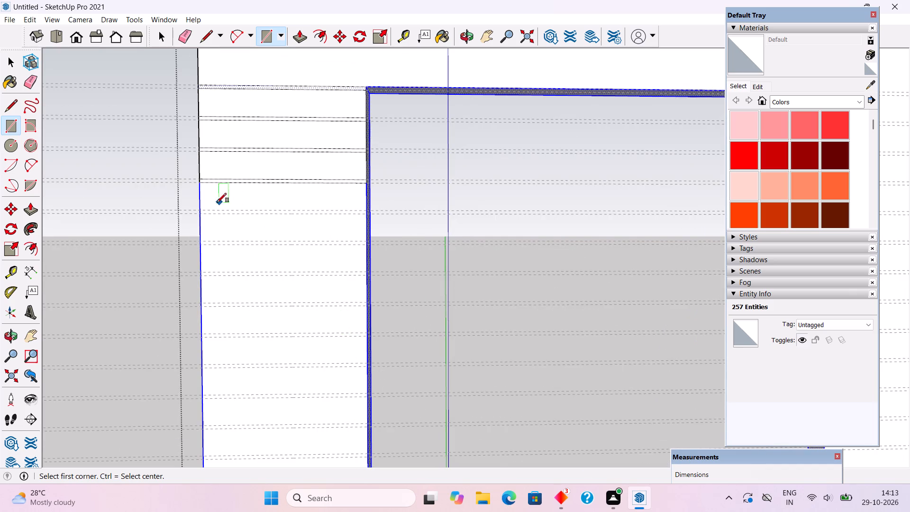
pyautogui.scroll(6, 200, 210)
pyautogui.click(200, 210)
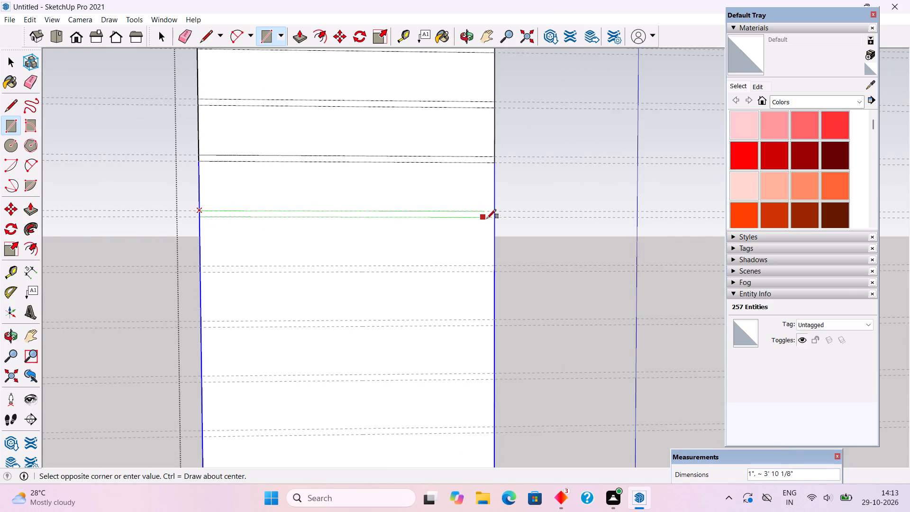
pyautogui.click(494, 217)
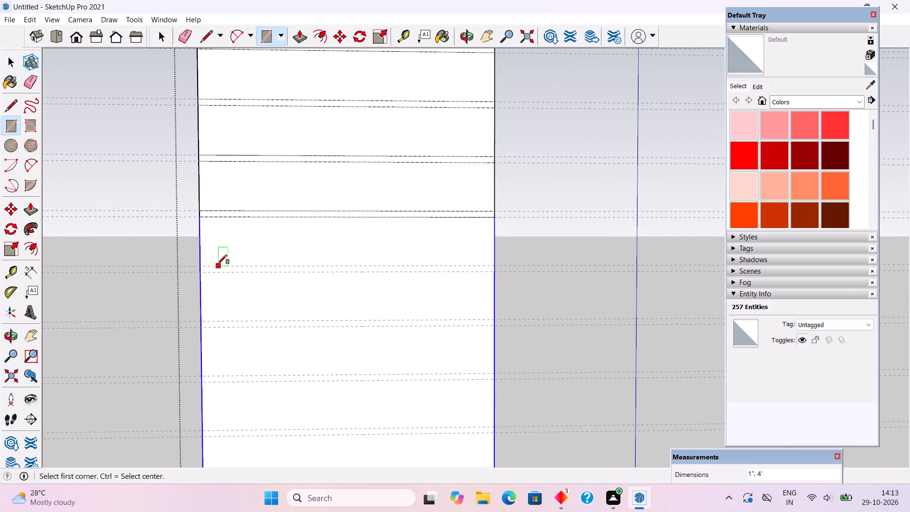
pyautogui.click(202, 265)
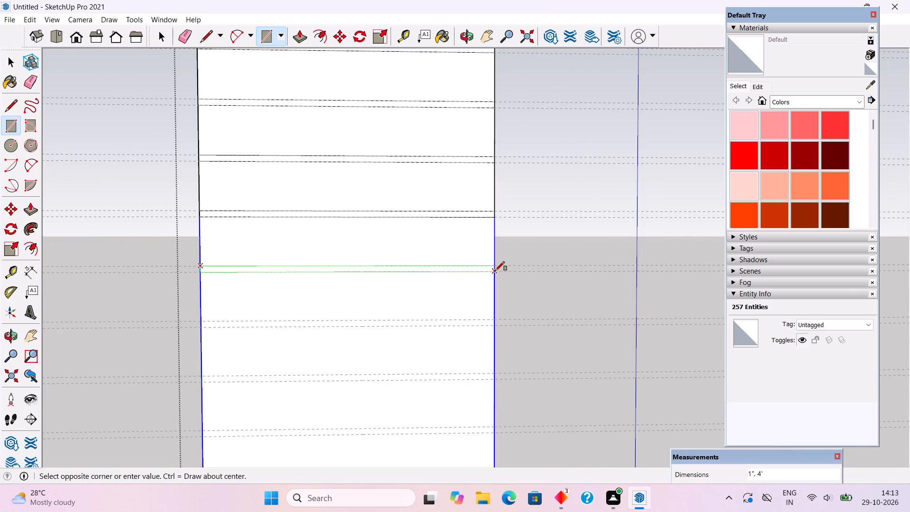
pyautogui.click(495, 271)
pyautogui.click(203, 320)
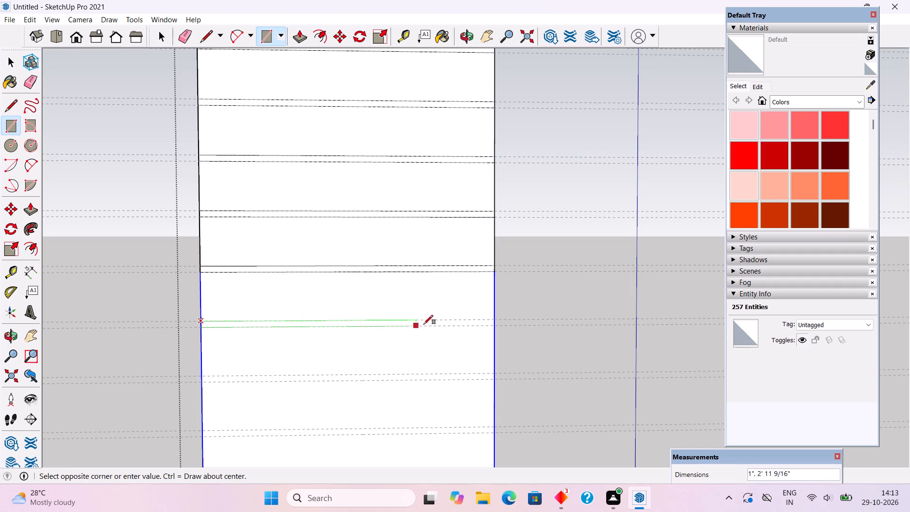
pyautogui.click(496, 328)
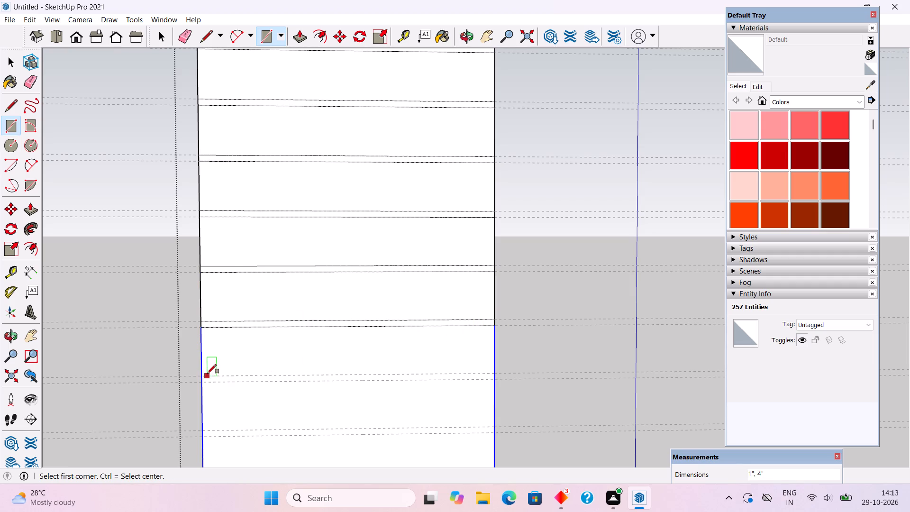
pyautogui.click(200, 375)
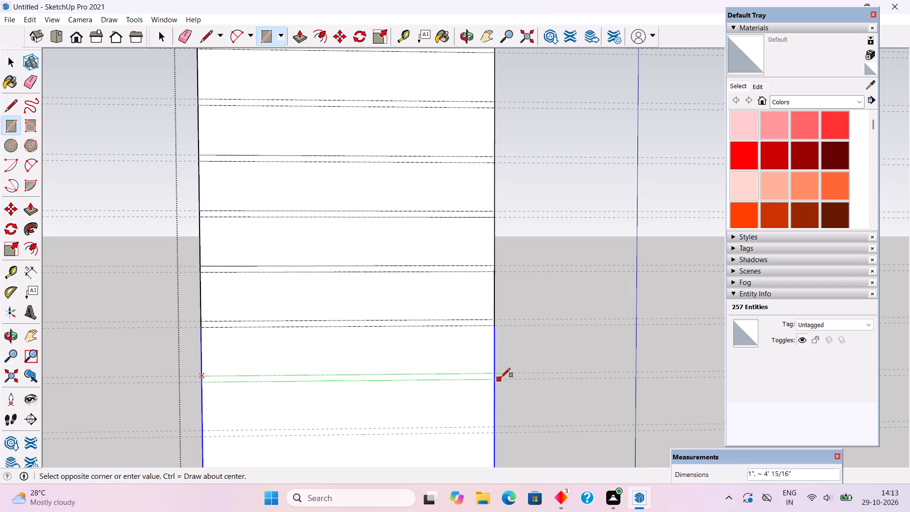
pyautogui.click(493, 378)
# Draw 1" by 4' rectangles between the next three guide pairs down the front wall, left of the large window opening.
pyautogui.scroll(-4, 388, 210)
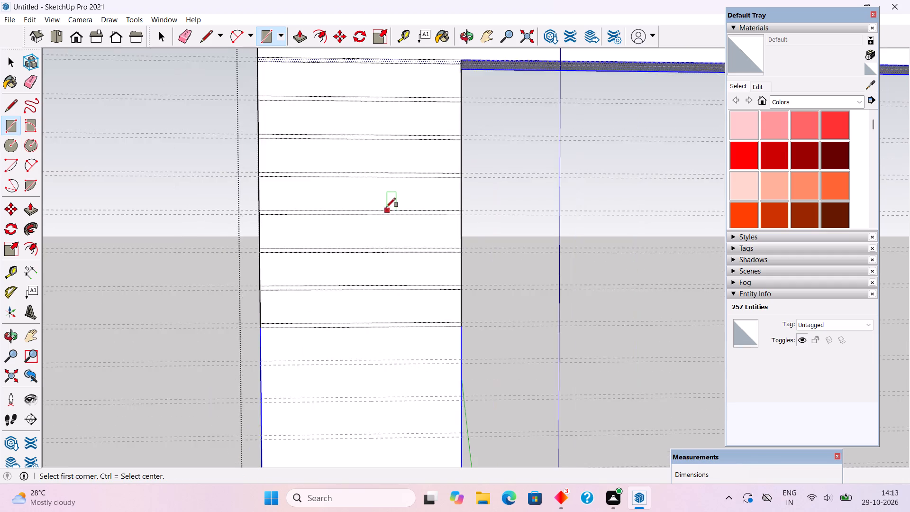
pyautogui.scroll(-10, 386, 206)
pyautogui.scroll(6, 426, 436)
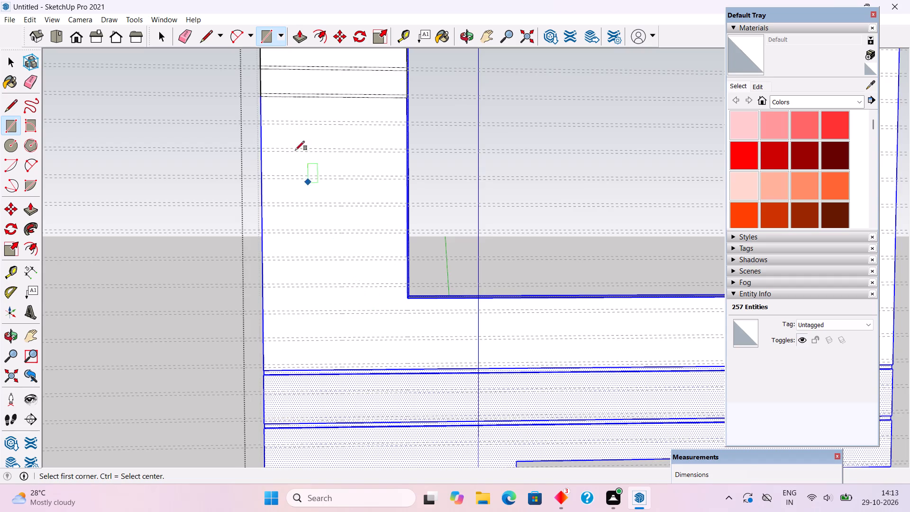
pyautogui.scroll(4, 267, 116)
pyautogui.click(261, 123)
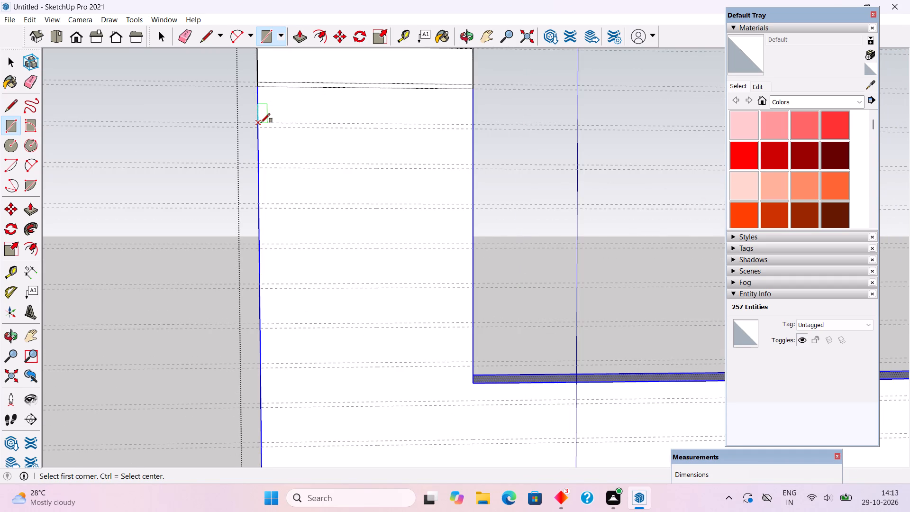
pyautogui.click(473, 131)
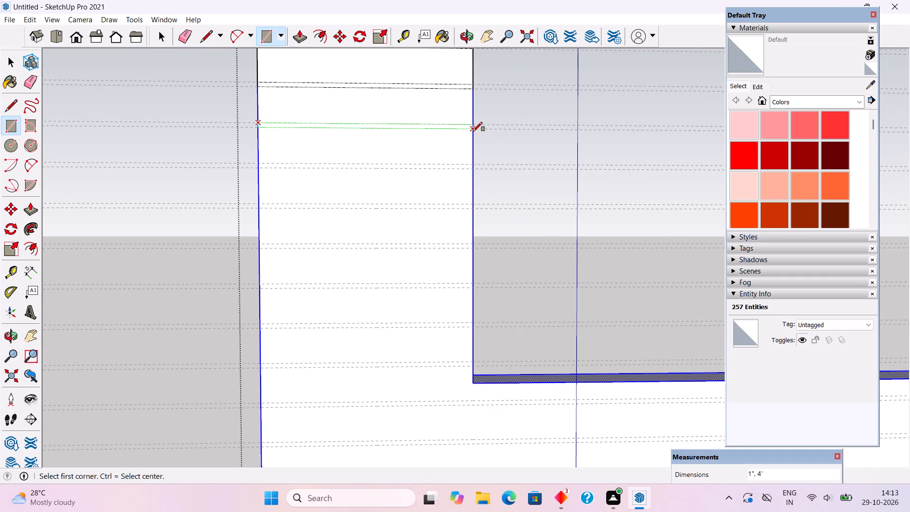
pyautogui.click(257, 160)
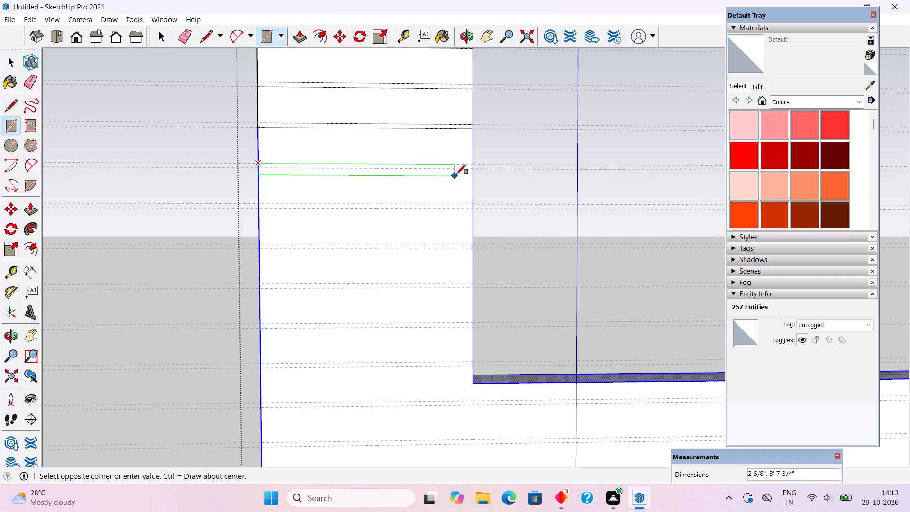
pyautogui.click(470, 168)
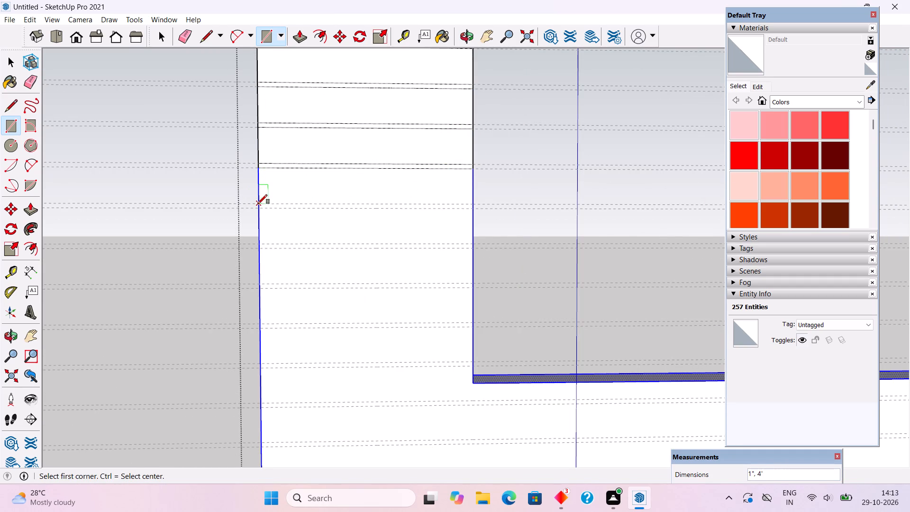
pyautogui.click(262, 202)
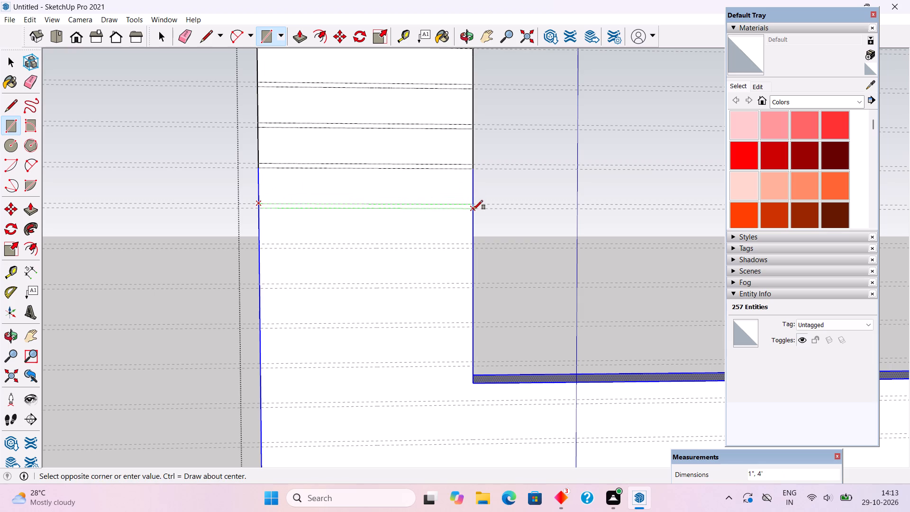
pyautogui.click(473, 210)
# Draw 1" by 4' rectangles between the next four guide pairs, down to the lower edge of the large window opening.
pyautogui.click(262, 241)
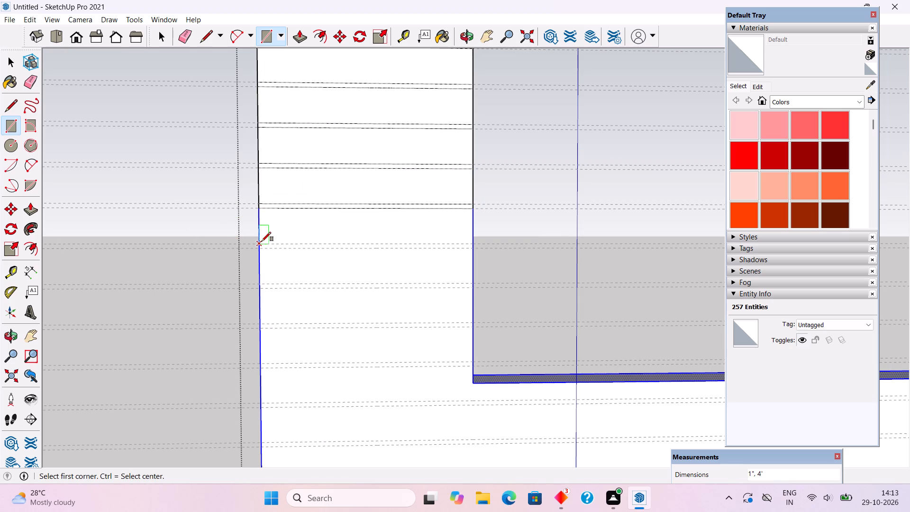
pyautogui.click(472, 247)
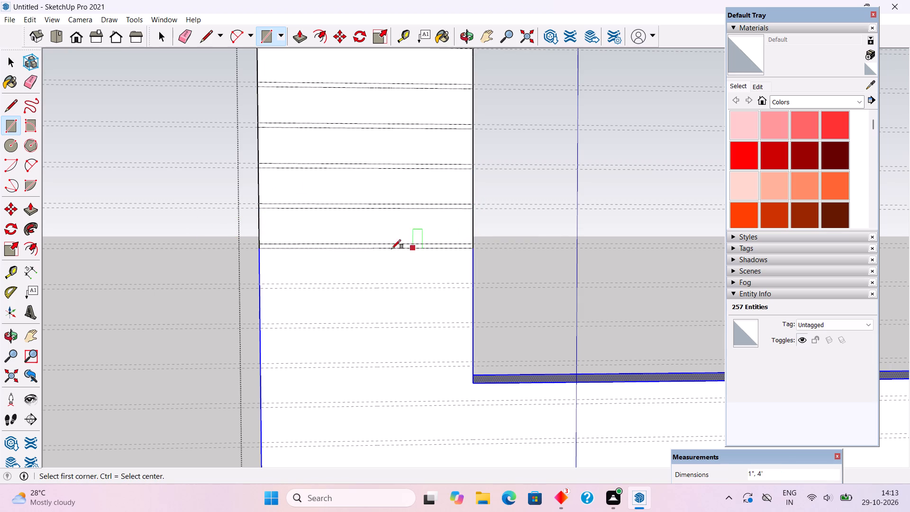
pyautogui.click(259, 282)
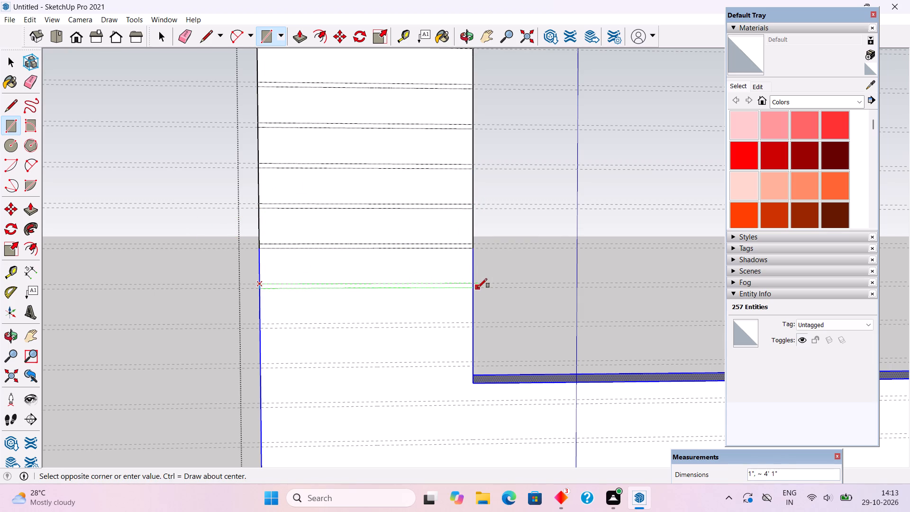
pyautogui.click(473, 288)
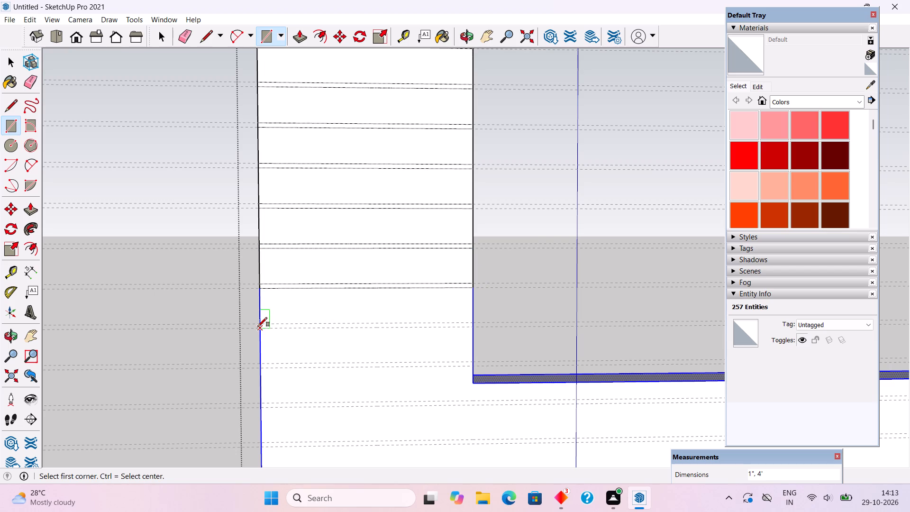
pyautogui.click(258, 327)
pyautogui.click(470, 322)
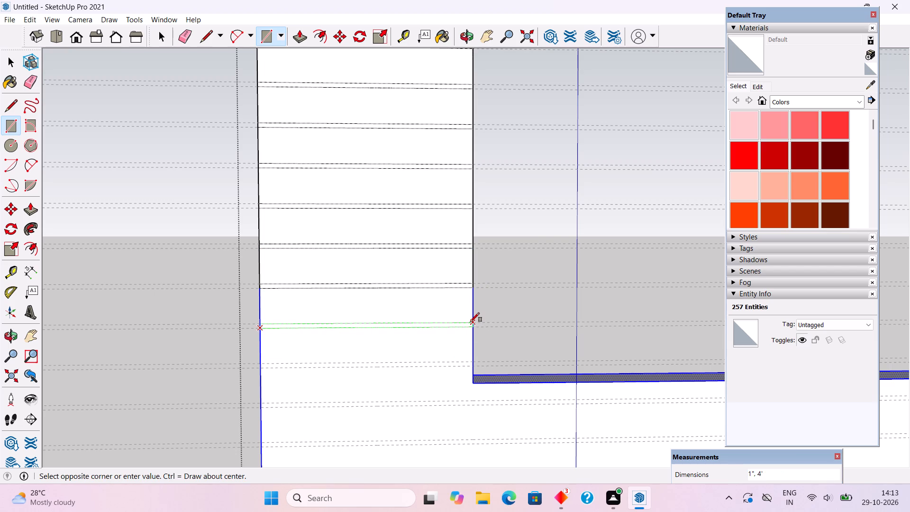
pyautogui.click(261, 364)
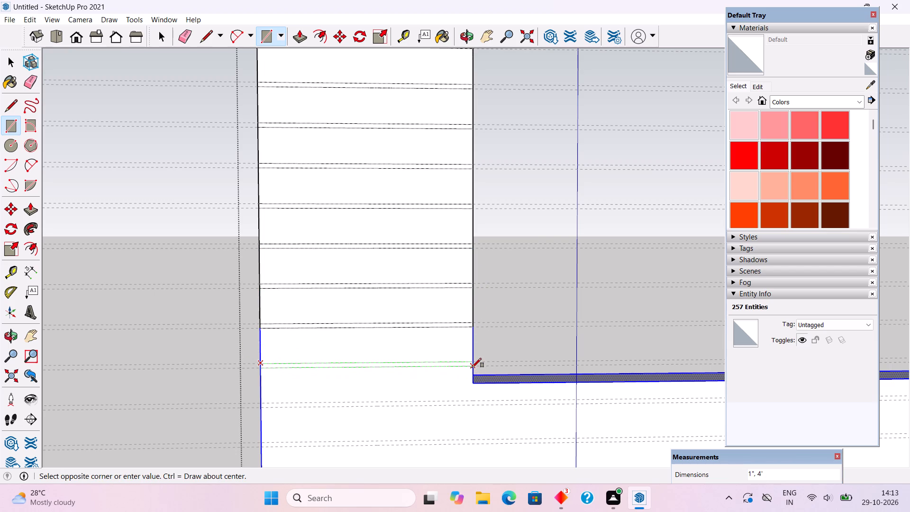
pyautogui.click(472, 367)
# Draw two 1" high rectangles between the next two guide pairs, about 3' 11 7/16" and 3' 9 11/16" long, starting at the wall's outer edge.
pyautogui.scroll(-3, 324, 314)
pyautogui.scroll(-4, 275, 295)
pyautogui.scroll(1, 312, 436)
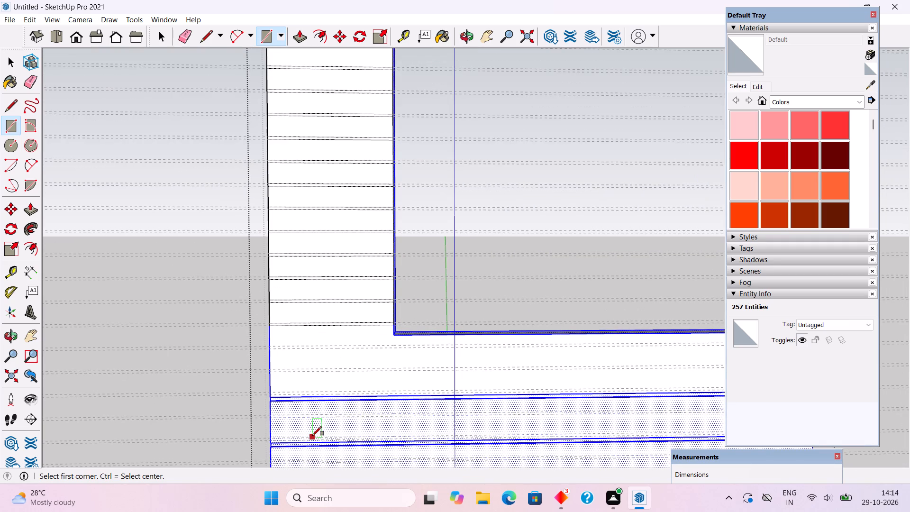
pyautogui.scroll(1, 256, 369)
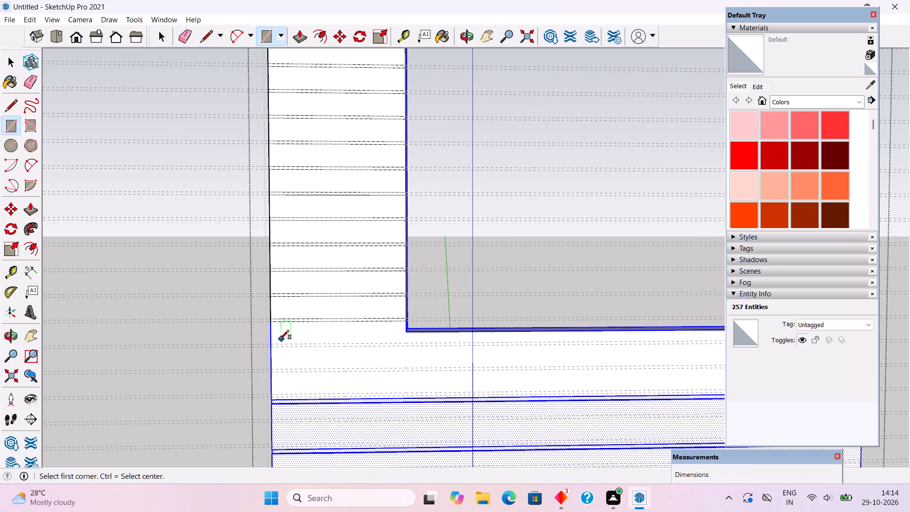
pyautogui.click(274, 343)
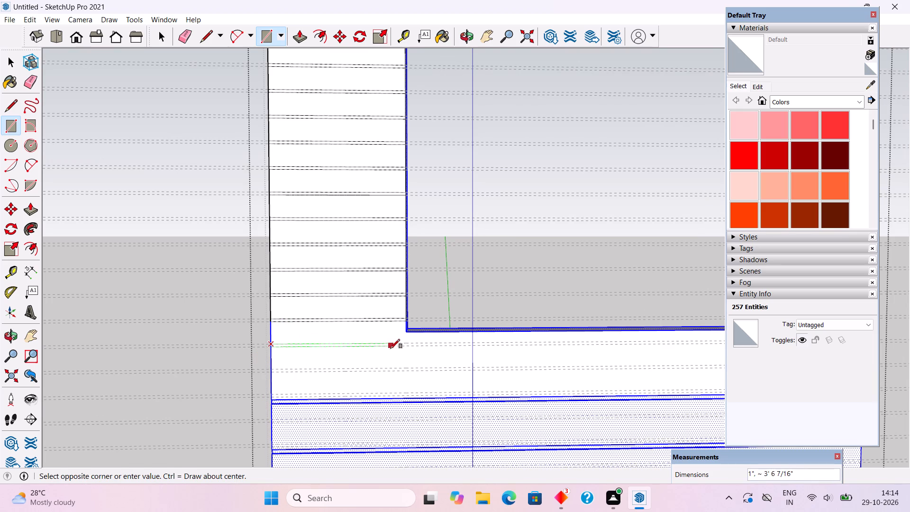
pyautogui.scroll(4, 391, 348)
pyautogui.click(411, 346)
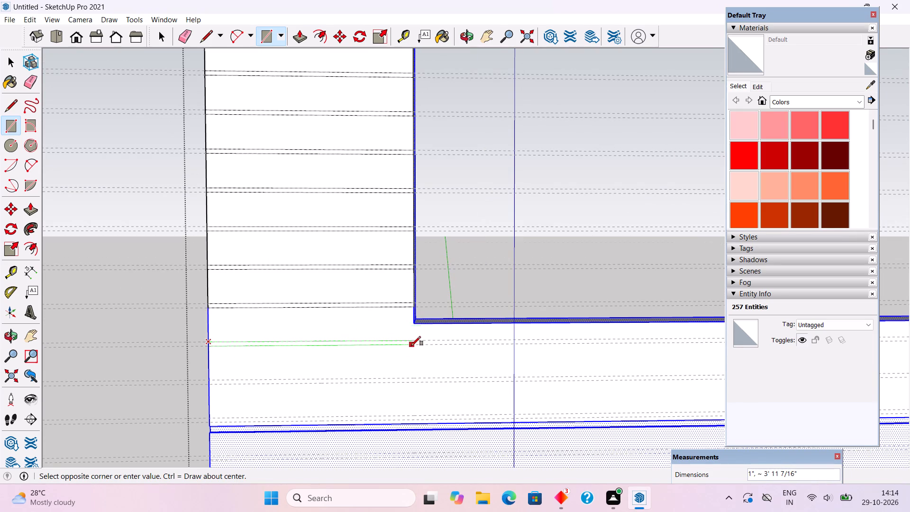
pyautogui.click(209, 377)
pyautogui.click(404, 385)
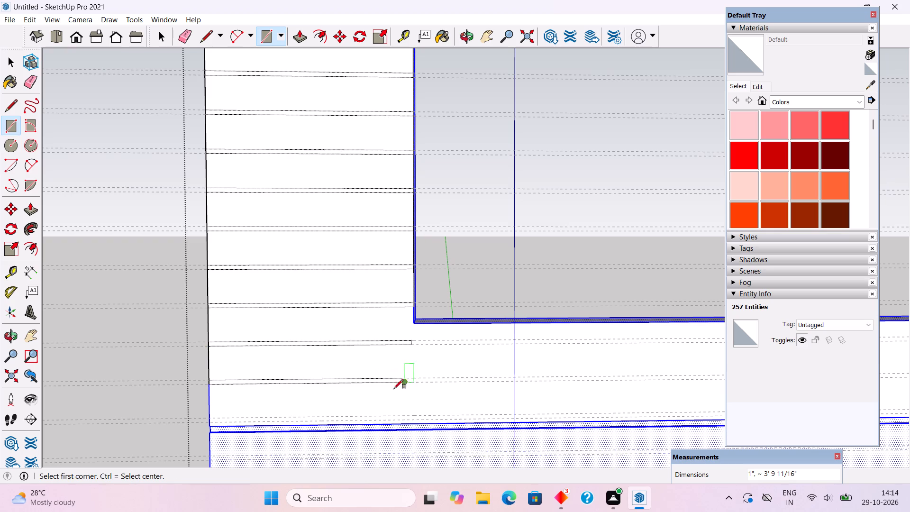
# Push the topmost 1" strip beside the large window opening 0.5" into the front wall.
pyautogui.scroll(-5, 237, 381)
pyautogui.scroll(-6, 272, 364)
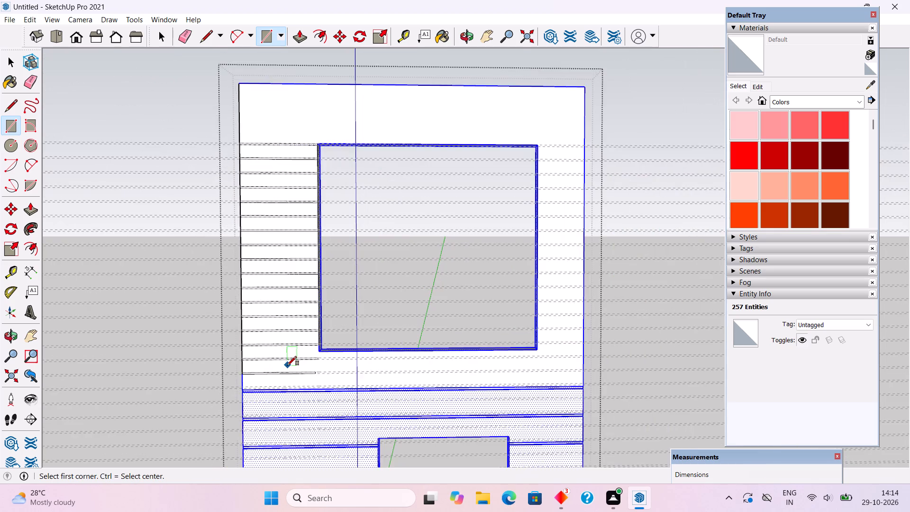
pyautogui.scroll(-6, 288, 366)
pyautogui.press('space')
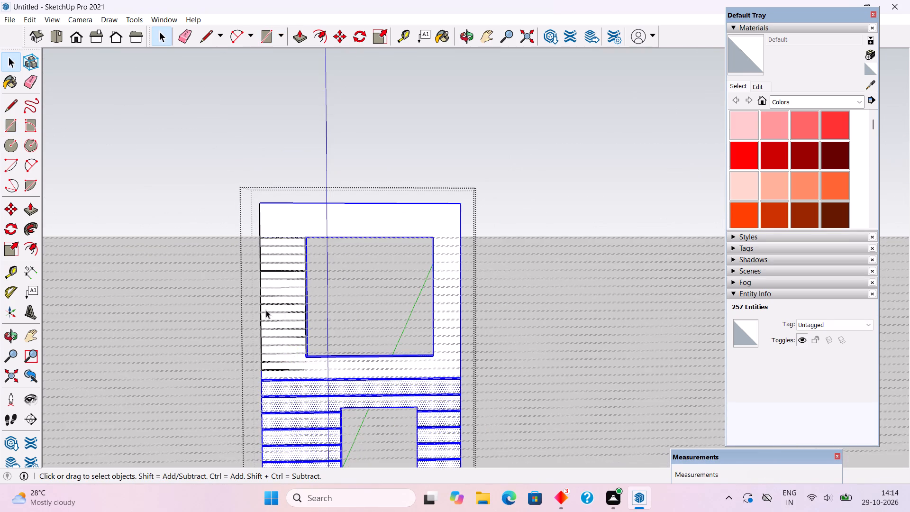
pyautogui.scroll(9, 273, 299)
pyautogui.moveTo(292, 304); pyautogui.dragTo(671, 398, button='middle')
pyautogui.moveTo(480, 260); pyautogui.dragTo(420, 260, button='middle')
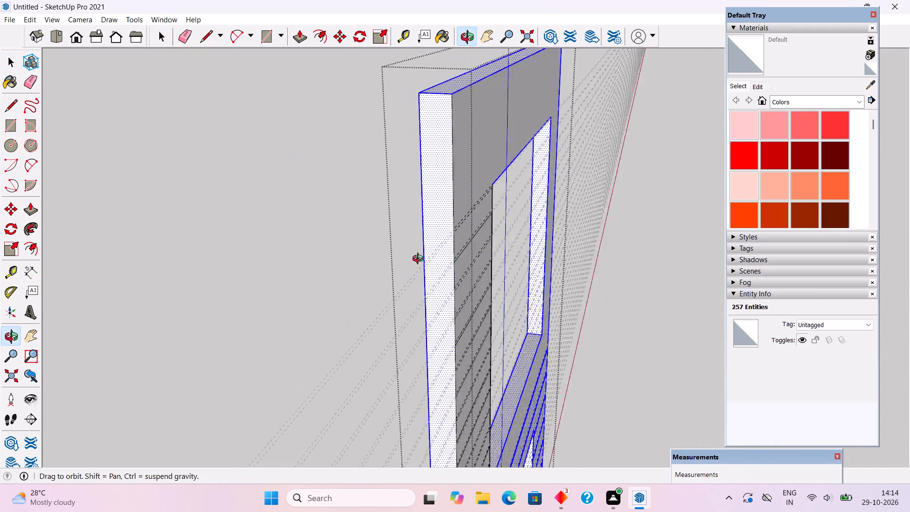
pyautogui.moveTo(420, 260); pyautogui.dragTo(394, 260, button='middle')
pyautogui.scroll(5, 498, 214)
pyautogui.scroll(4, 445, 263)
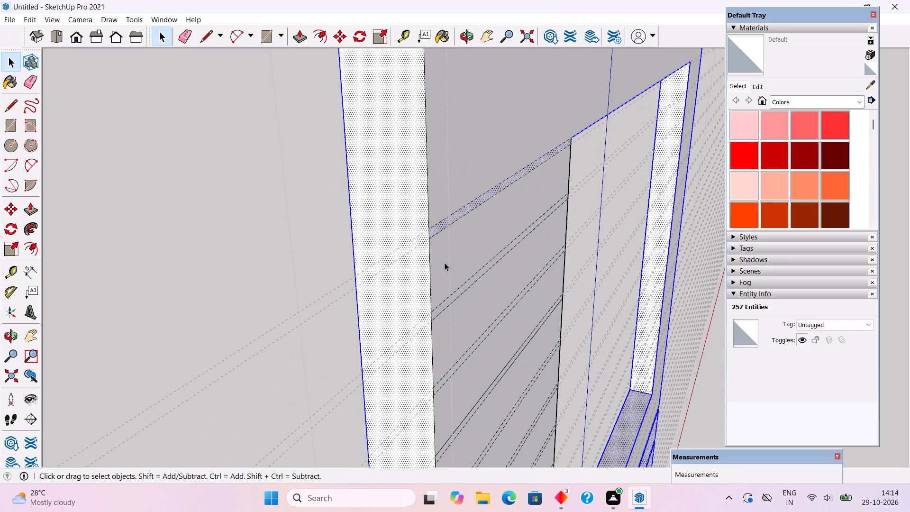
pyautogui.press('p')
pyautogui.click(437, 229)
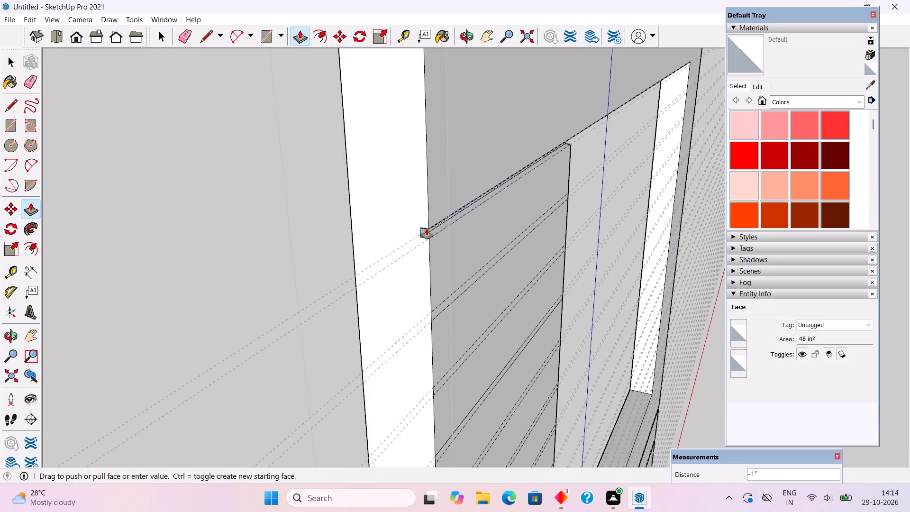
pyautogui.write('.5"')
pyautogui.press('Return')
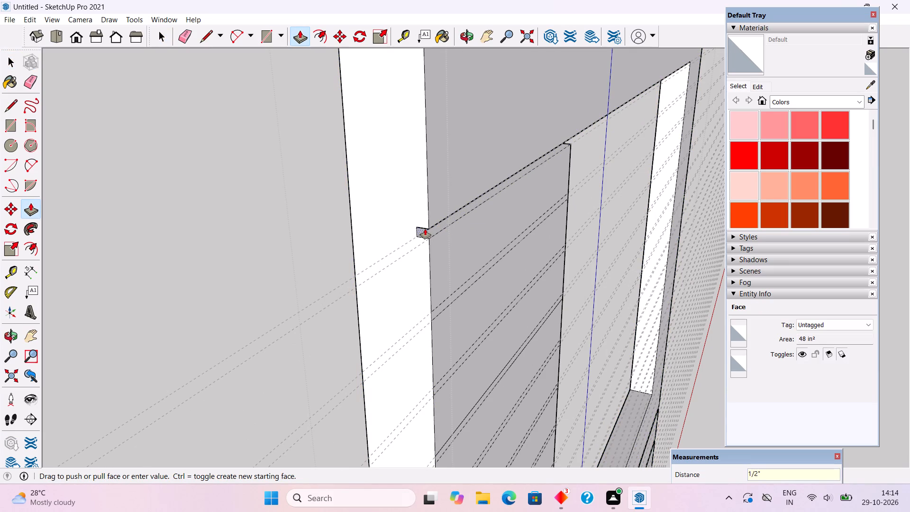
# Repeat the 0.5" push on the next six strips down the wall, left of the large window opening.
pyautogui.doubleClick(437, 312)
pyautogui.scroll(-4, 388, 240)
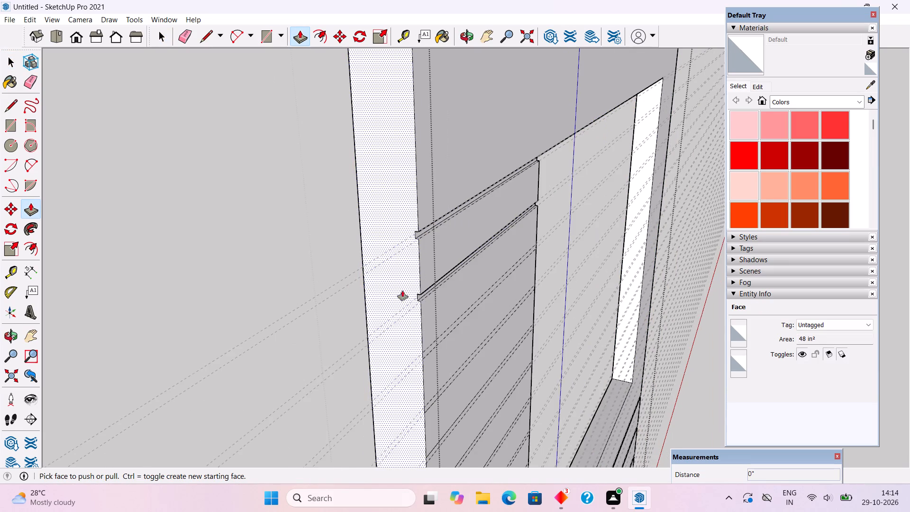
pyautogui.doubleClick(423, 342)
pyautogui.scroll(-3, 361, 173)
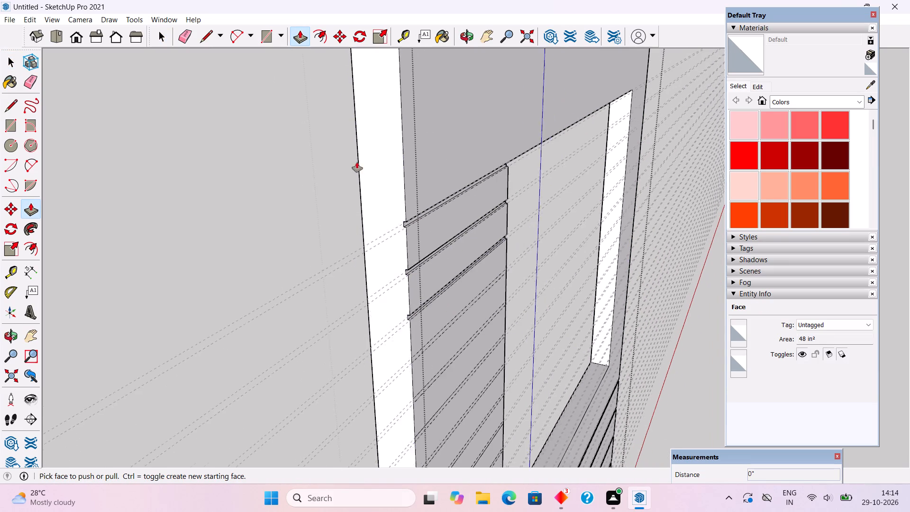
pyautogui.scroll(-2, 357, 162)
pyautogui.scroll(5, 396, 357)
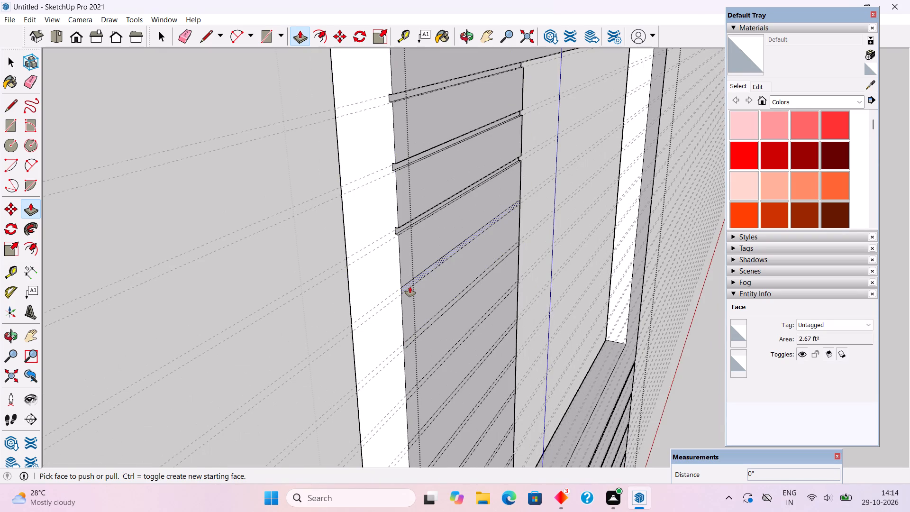
pyautogui.doubleClick(410, 286)
pyautogui.doubleClick(417, 335)
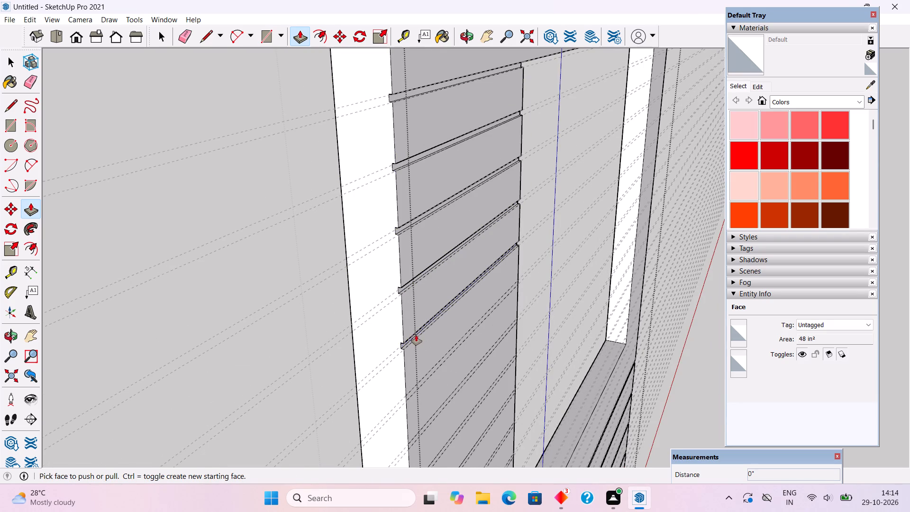
pyautogui.doubleClick(417, 386)
pyautogui.scroll(-4, 357, 243)
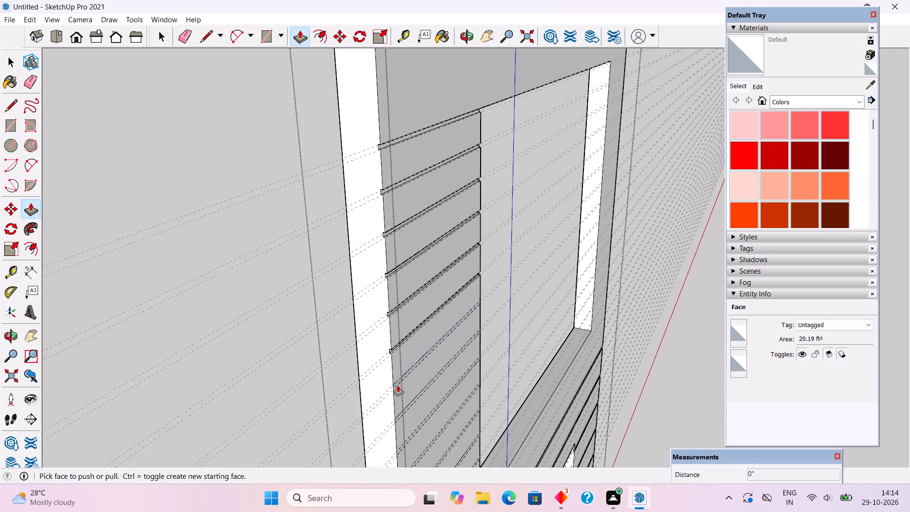
pyautogui.scroll(5, 398, 386)
pyautogui.doubleClick(396, 379)
# Repeat the 0.5" push on six more strips down the wall, toward the bottom of the large window opening.
pyautogui.scroll(-5, 354, 227)
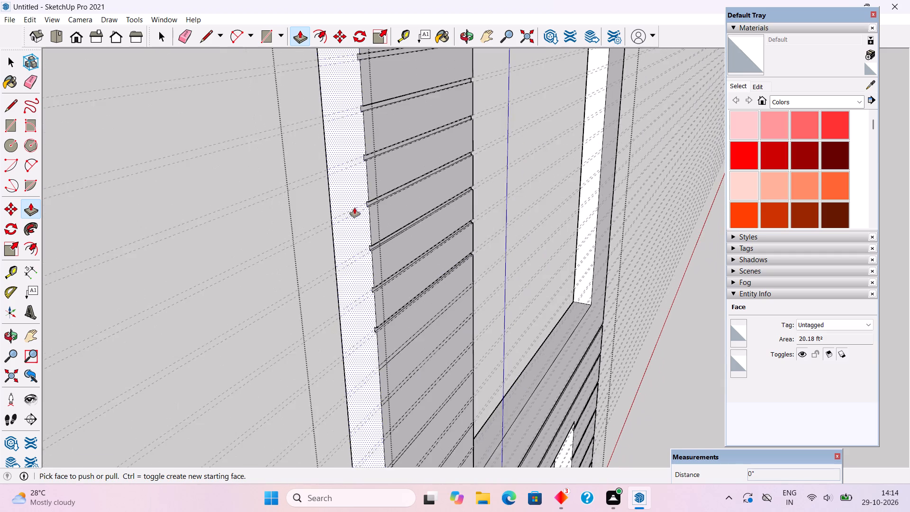
pyautogui.scroll(-10, 355, 207)
pyautogui.scroll(6, 387, 414)
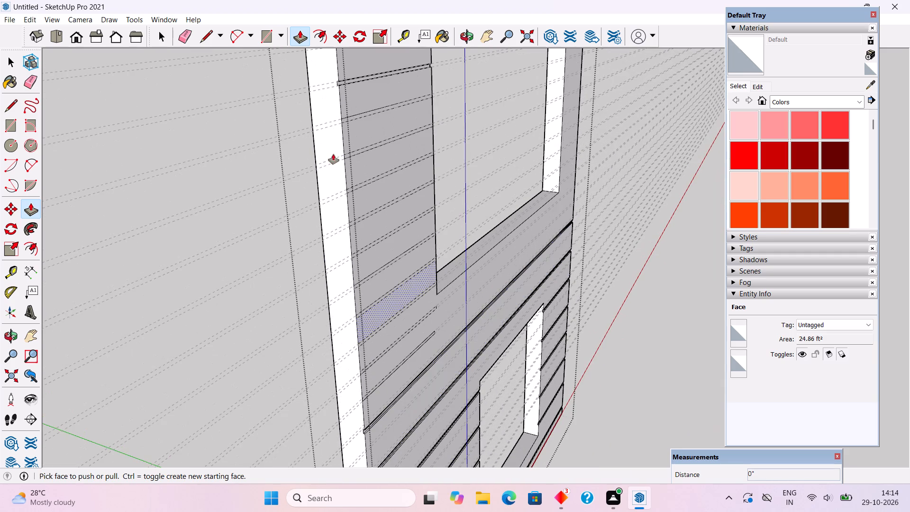
pyautogui.doubleClick(343, 119)
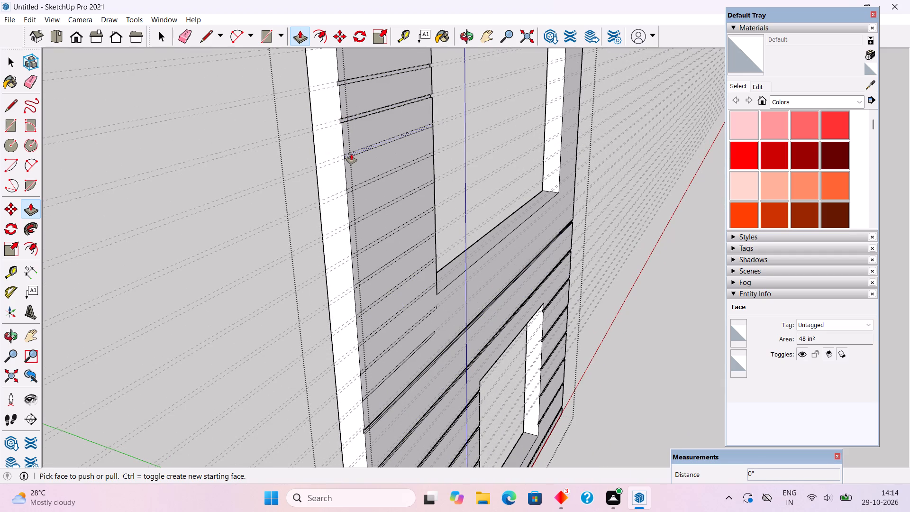
pyautogui.doubleClick(351, 154)
pyautogui.click(356, 187)
pyautogui.click(356, 187)
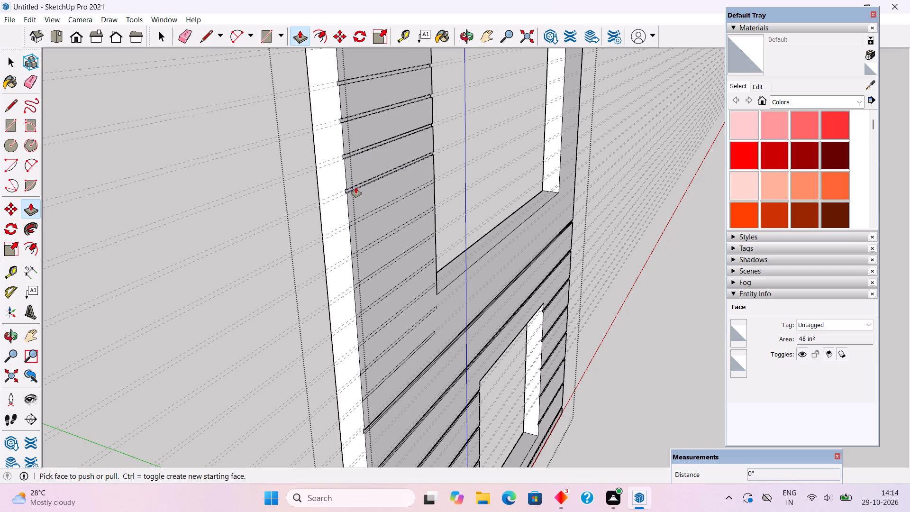
pyautogui.doubleClick(361, 219)
pyautogui.doubleClick(364, 250)
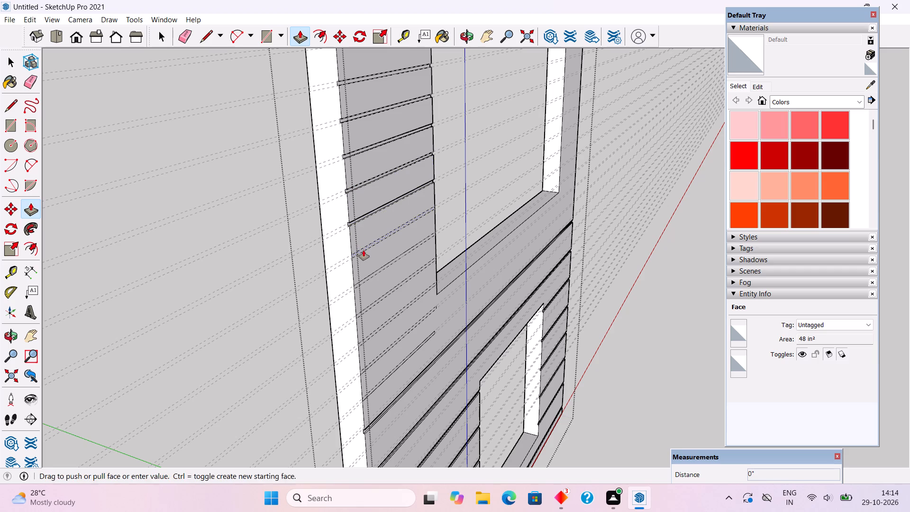
pyautogui.doubleClick(366, 279)
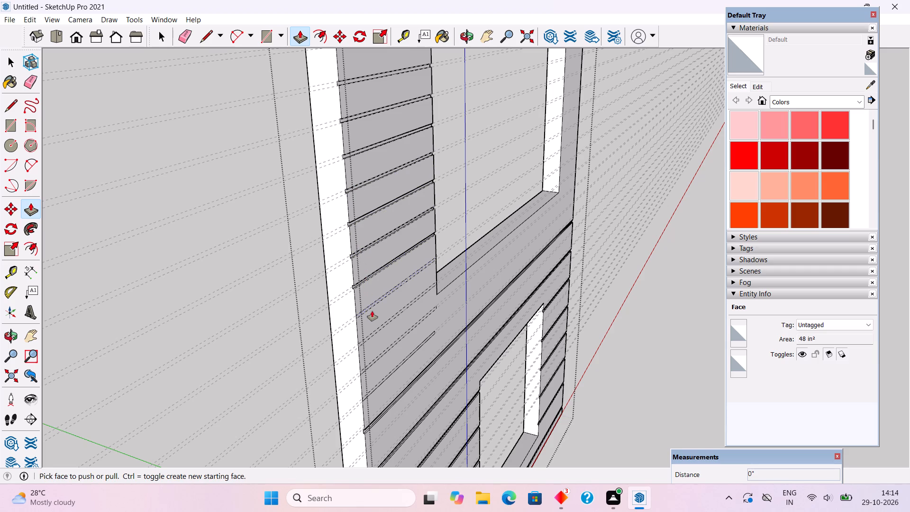
# Repeat the 0.5" push on the last four strips below, down to the full-width grooves, and close the wall's group.
pyautogui.doubleClick(372, 306)
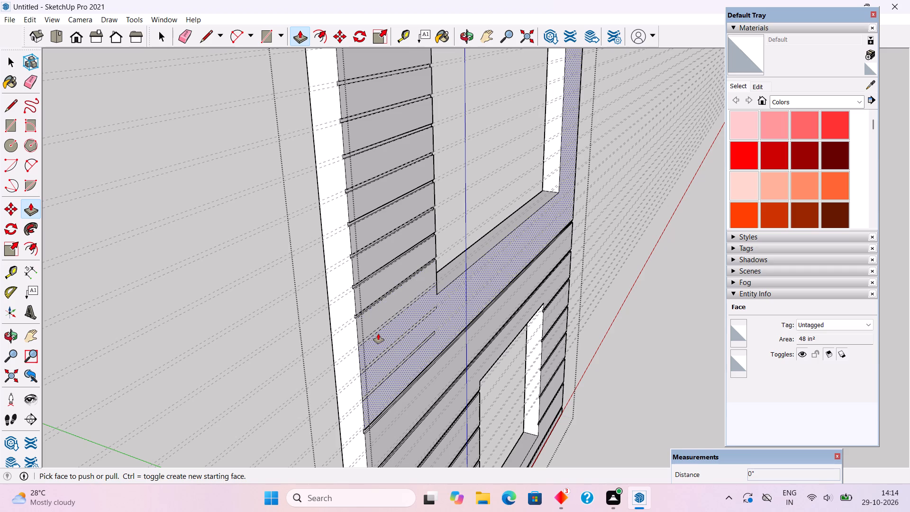
pyautogui.doubleClick(378, 329)
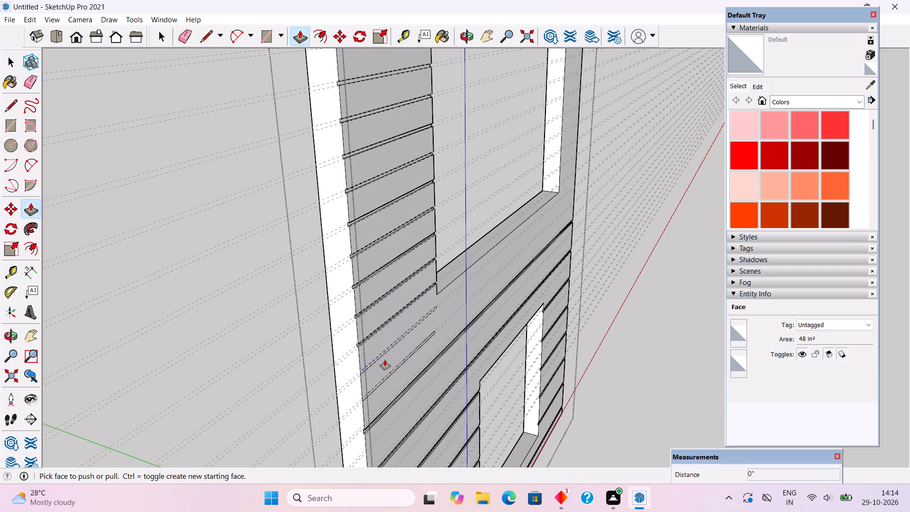
pyautogui.scroll(10, 379, 368)
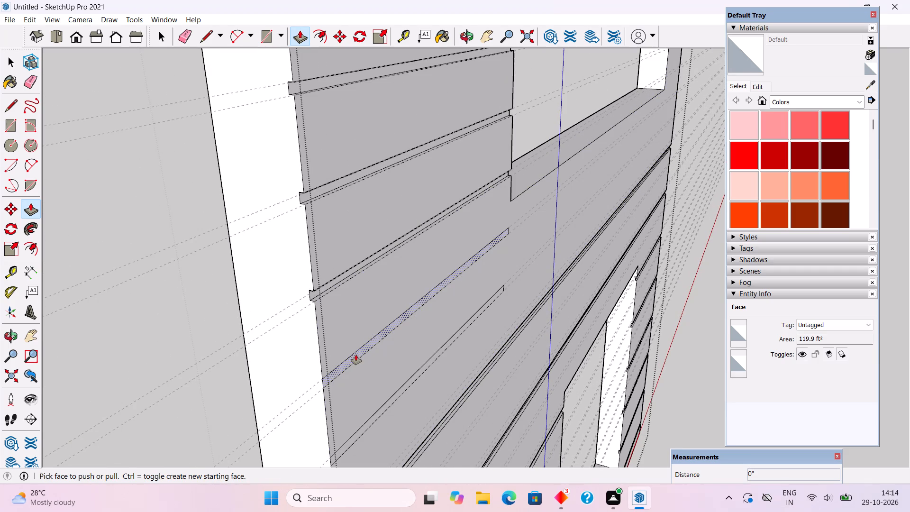
pyautogui.doubleClick(356, 355)
pyautogui.scroll(-8, 316, 243)
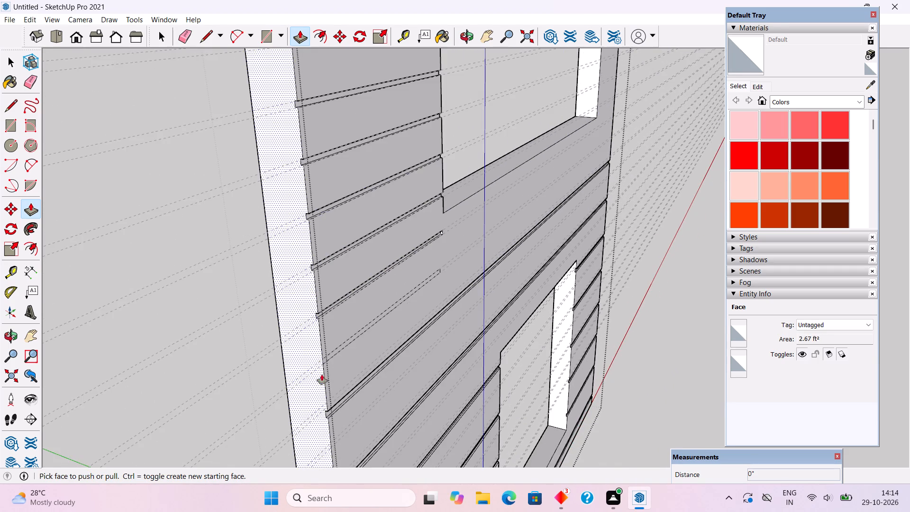
pyautogui.scroll(6, 323, 374)
pyautogui.scroll(3, 328, 336)
pyautogui.doubleClick(327, 328)
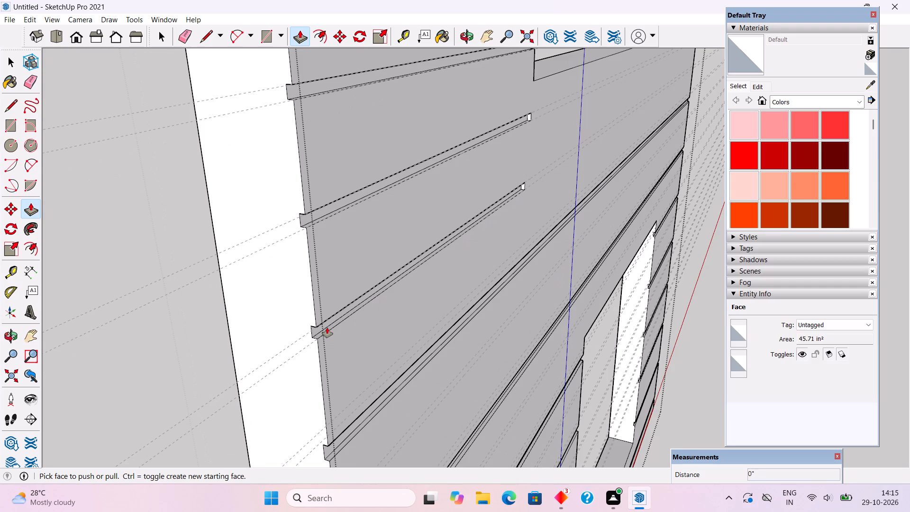
pyautogui.scroll(-15, 327, 328)
pyautogui.press('space')
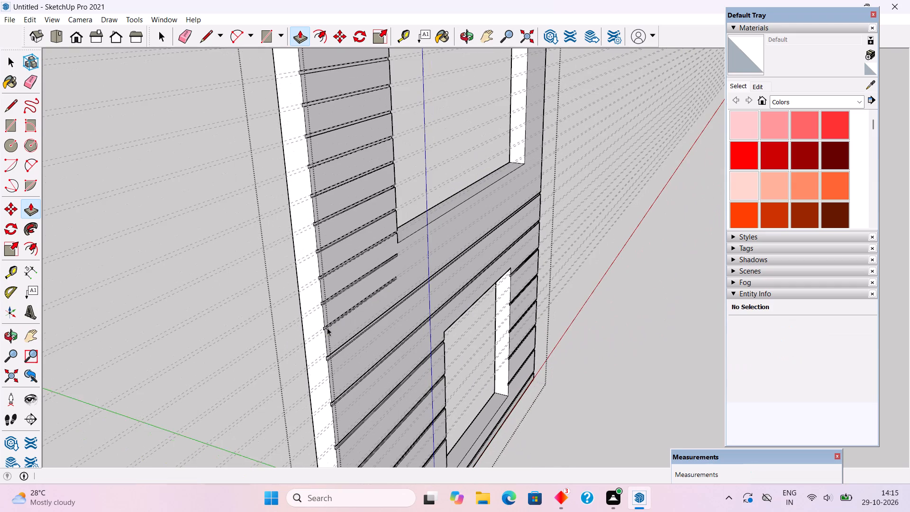
pyautogui.click(618, 335)
# Delete all the guides around the front wall.
pyautogui.scroll(-5, 618, 335)
pyautogui.moveTo(525, 324); pyautogui.dragTo(284, 275, button='middle')
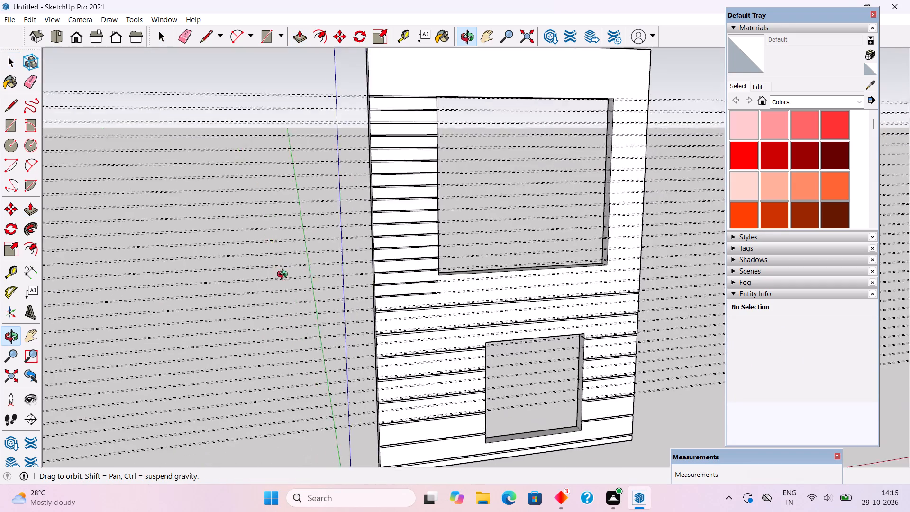
pyautogui.moveTo(284, 275); pyautogui.dragTo(280, 277, button='middle')
pyautogui.scroll(-3, 280, 277)
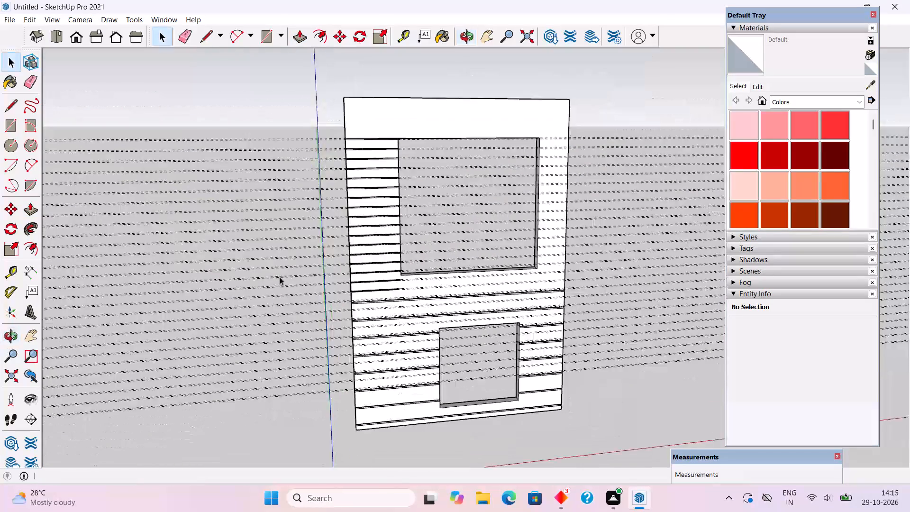
pyautogui.scroll(-1, 280, 277)
pyautogui.click(27, 18)
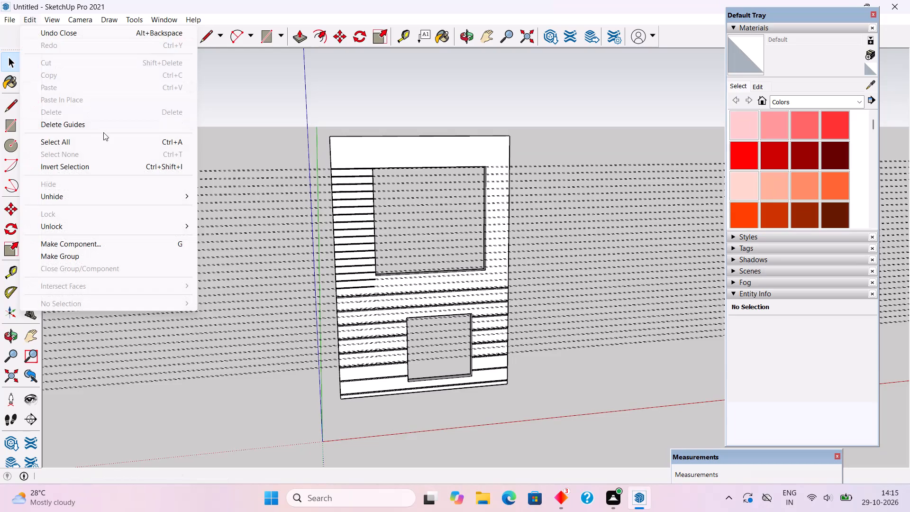
pyautogui.click(103, 126)
# Unhide the rest of the house.
pyautogui.click(30, 19)
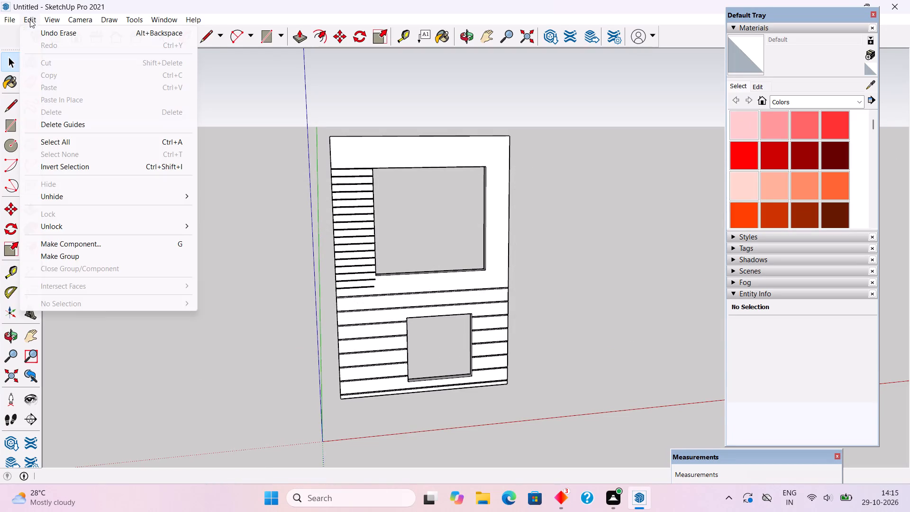
pyautogui.click(118, 197)
pyautogui.click(226, 225)
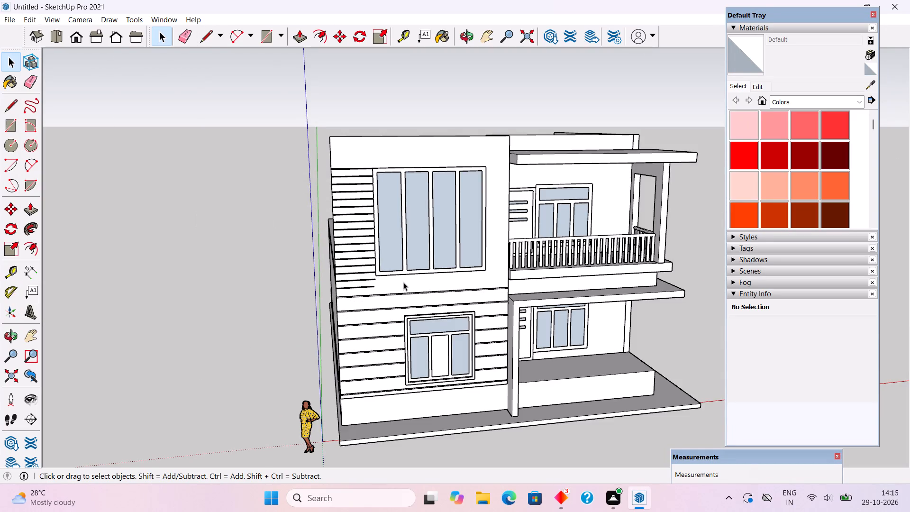
# Place a horizontal guide about 1' 9 3/16" below the front wall's top edge, level with the balcony roof's top corner.
pyautogui.scroll(4, 411, 282)
pyautogui.moveTo(406, 290); pyautogui.dragTo(370, 250, button='middle')
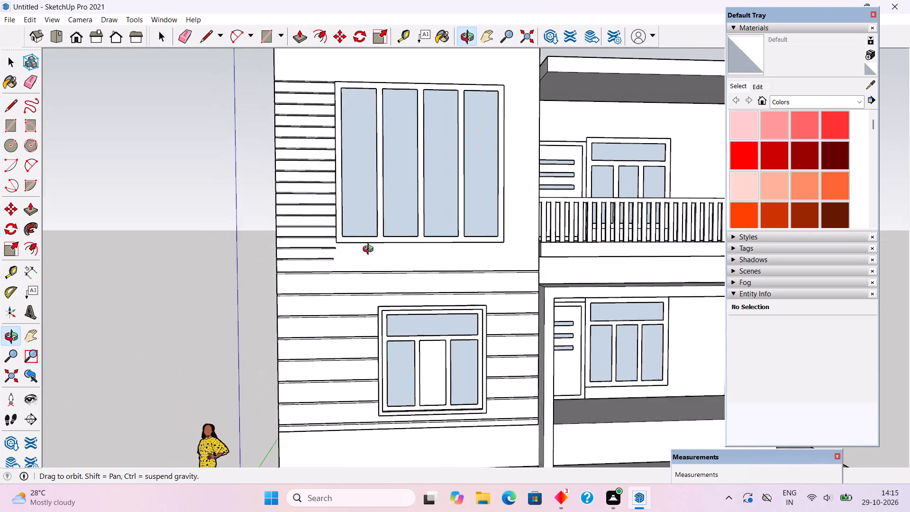
pyautogui.moveTo(370, 250); pyautogui.dragTo(428, 293, button='middle')
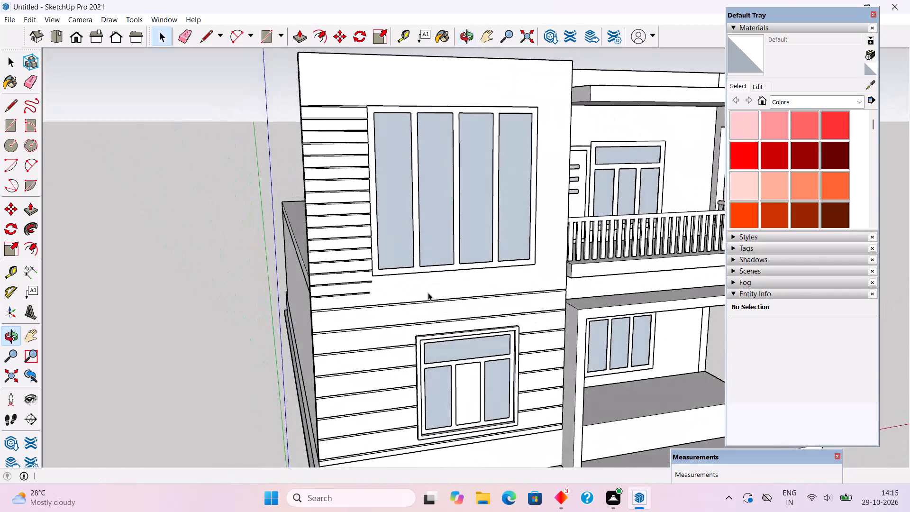
pyautogui.scroll(-6, 428, 293)
pyautogui.moveTo(422, 254); pyautogui.dragTo(363, 235, button='middle')
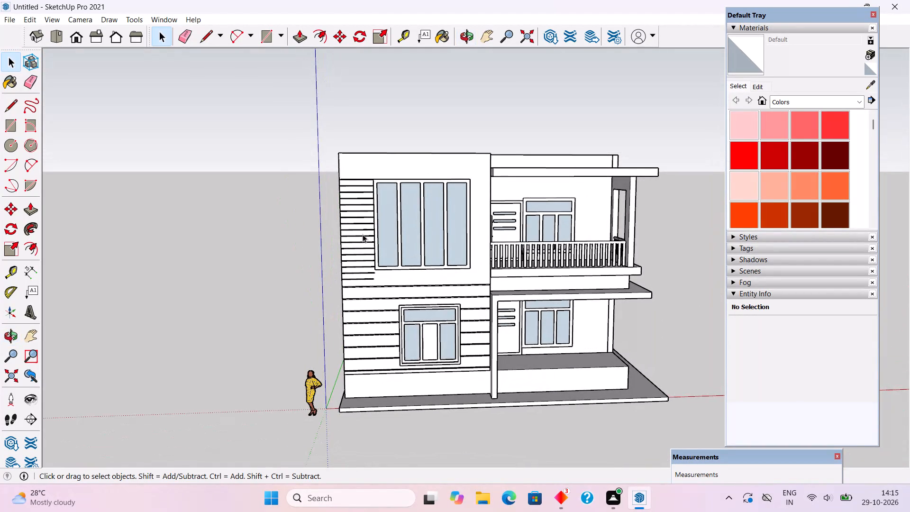
pyautogui.press('r')
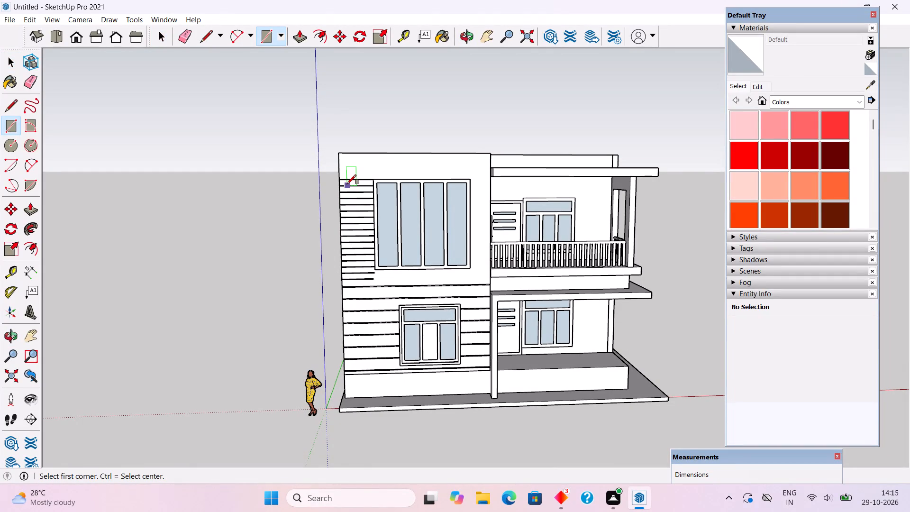
pyautogui.press('t')
pyautogui.scroll(8, 450, 168)
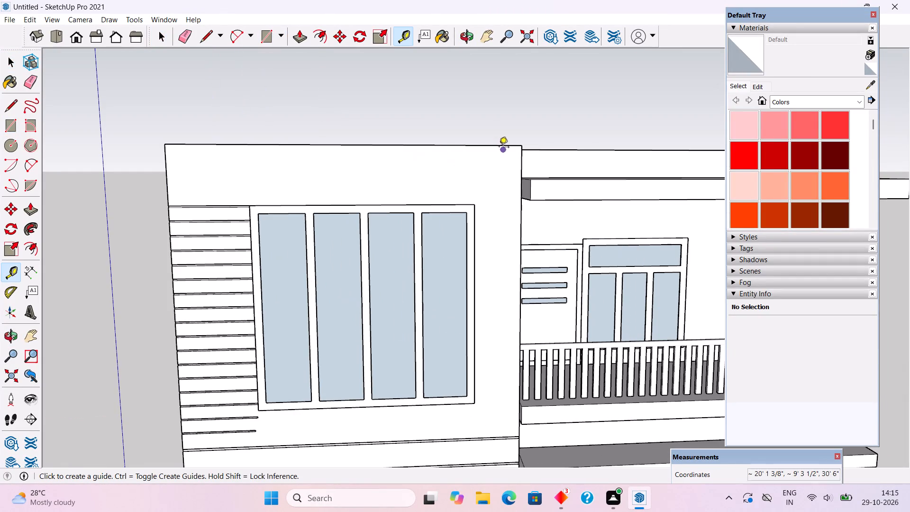
pyautogui.click(510, 148)
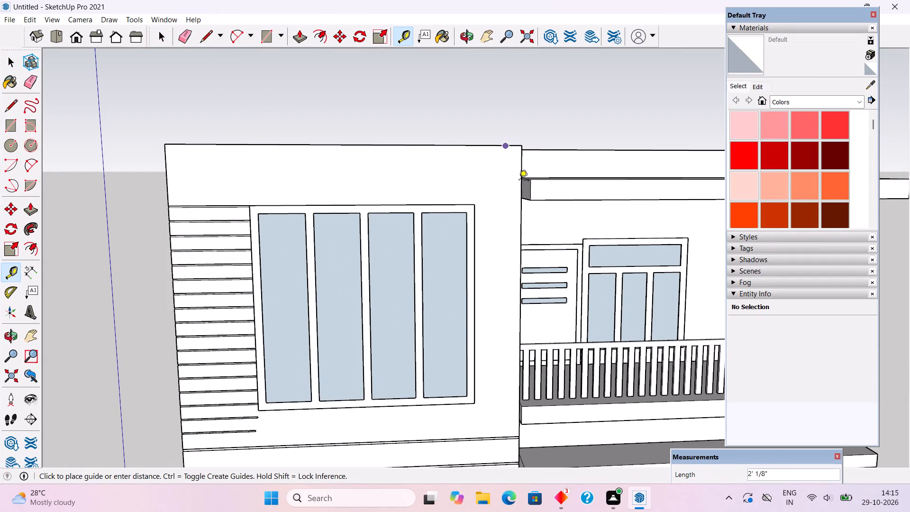
pyautogui.press('t')
pyautogui.scroll(9, 519, 179)
pyautogui.moveTo(515, 126); pyautogui.dragTo(524, 165, button='middle')
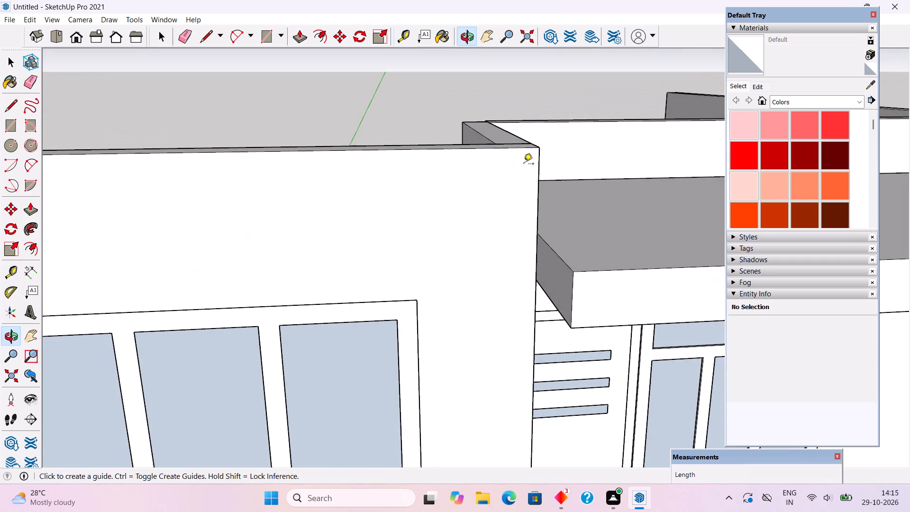
pyautogui.click(532, 150)
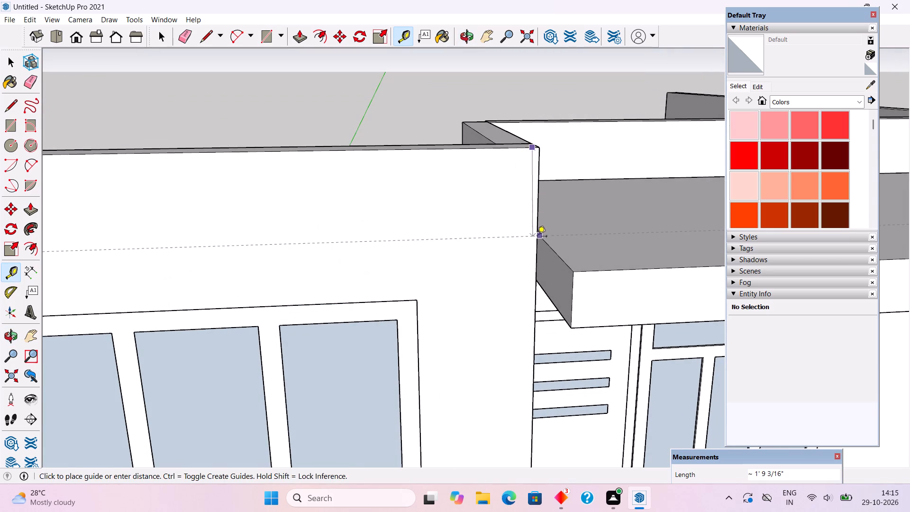
pyautogui.click(537, 236)
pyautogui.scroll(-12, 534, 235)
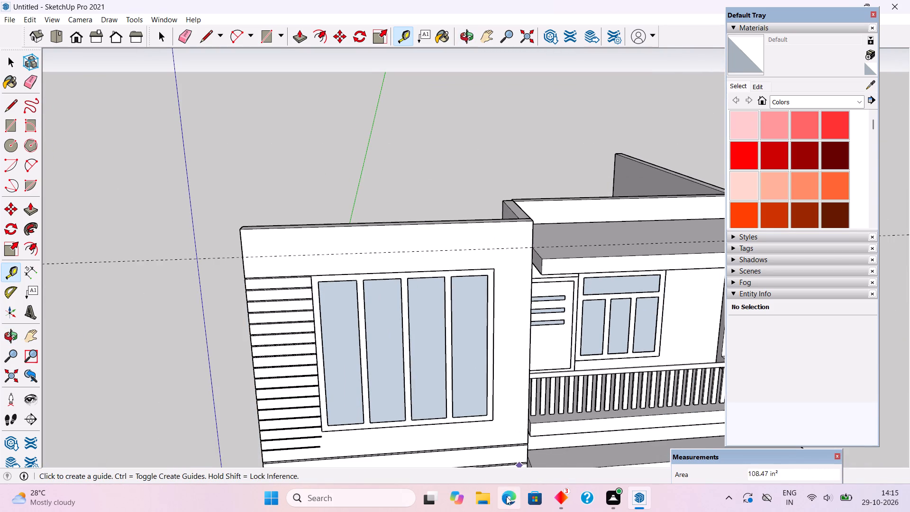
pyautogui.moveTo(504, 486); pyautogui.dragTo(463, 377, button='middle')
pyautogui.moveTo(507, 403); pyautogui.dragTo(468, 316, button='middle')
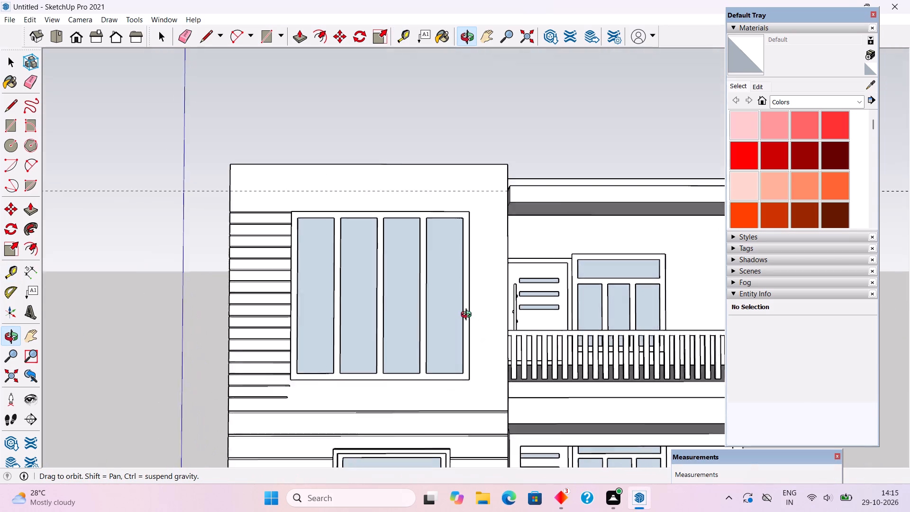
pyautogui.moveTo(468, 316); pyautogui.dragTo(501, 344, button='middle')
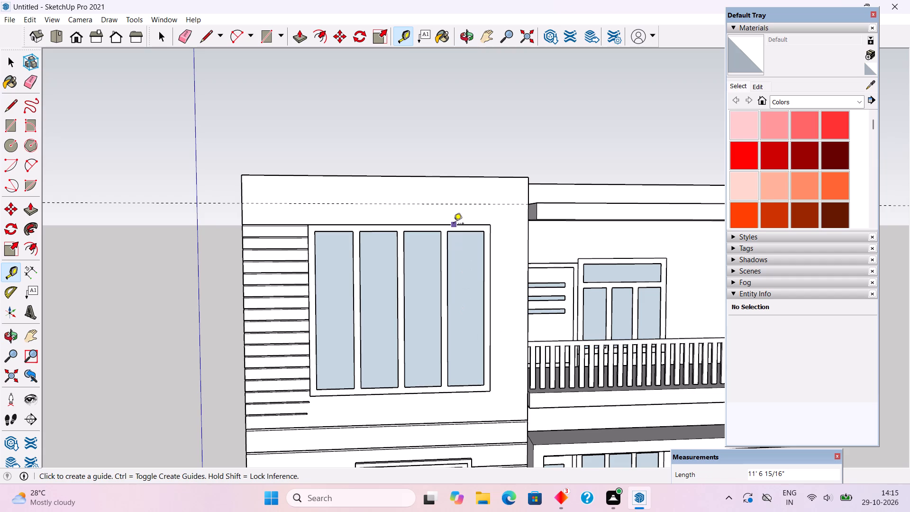
# Measure the distance from the upper window frame's top edge to the guide line above it.
pyautogui.click(454, 224)
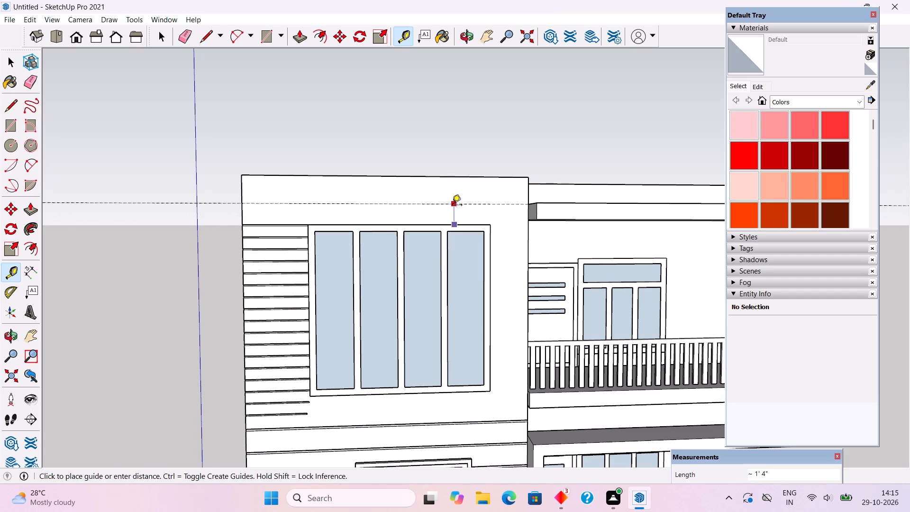
pyautogui.press('space')
# Hide the frame group of the four-pane upper front window.
pyautogui.moveTo(463, 263); pyautogui.dragTo(559, 288, button='middle')
pyautogui.click(473, 244)
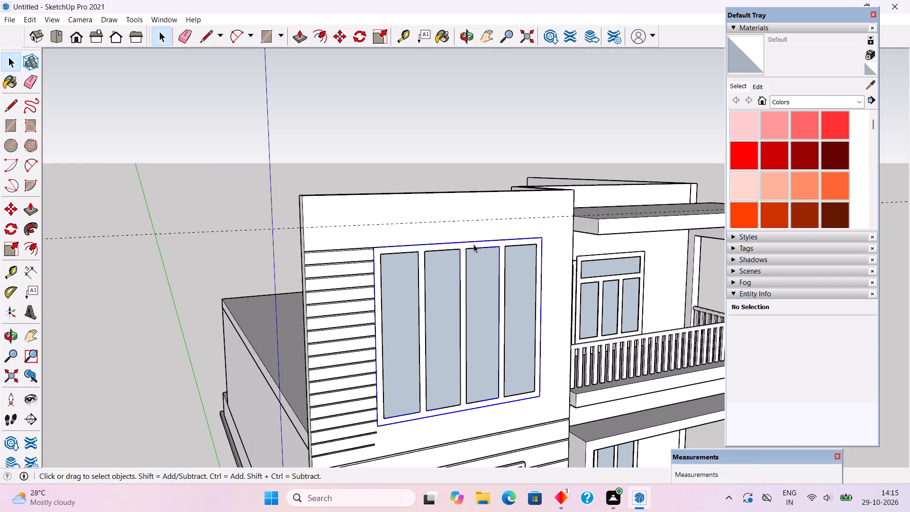
pyautogui.rightClick(421, 292)
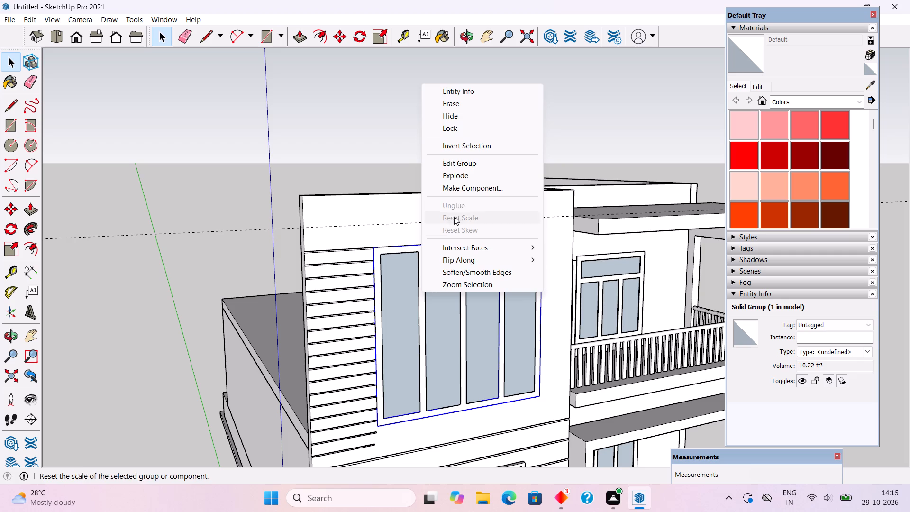
pyautogui.click(459, 113)
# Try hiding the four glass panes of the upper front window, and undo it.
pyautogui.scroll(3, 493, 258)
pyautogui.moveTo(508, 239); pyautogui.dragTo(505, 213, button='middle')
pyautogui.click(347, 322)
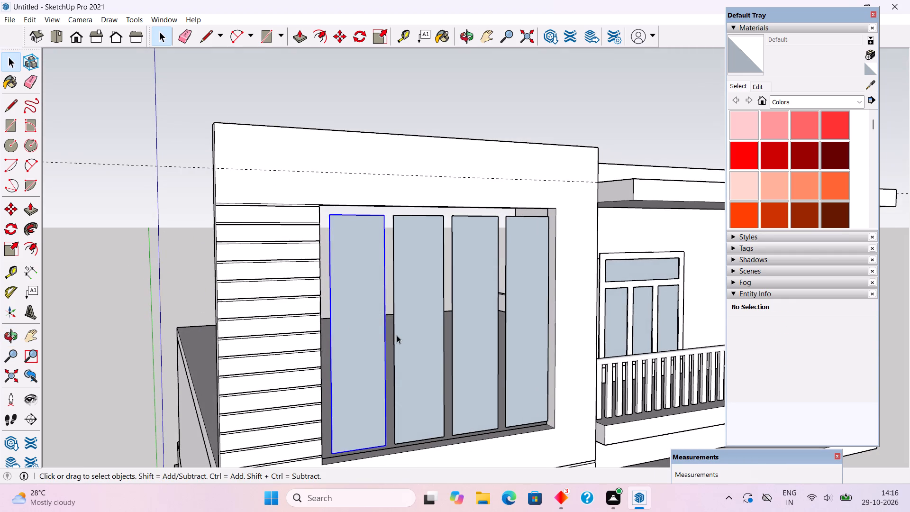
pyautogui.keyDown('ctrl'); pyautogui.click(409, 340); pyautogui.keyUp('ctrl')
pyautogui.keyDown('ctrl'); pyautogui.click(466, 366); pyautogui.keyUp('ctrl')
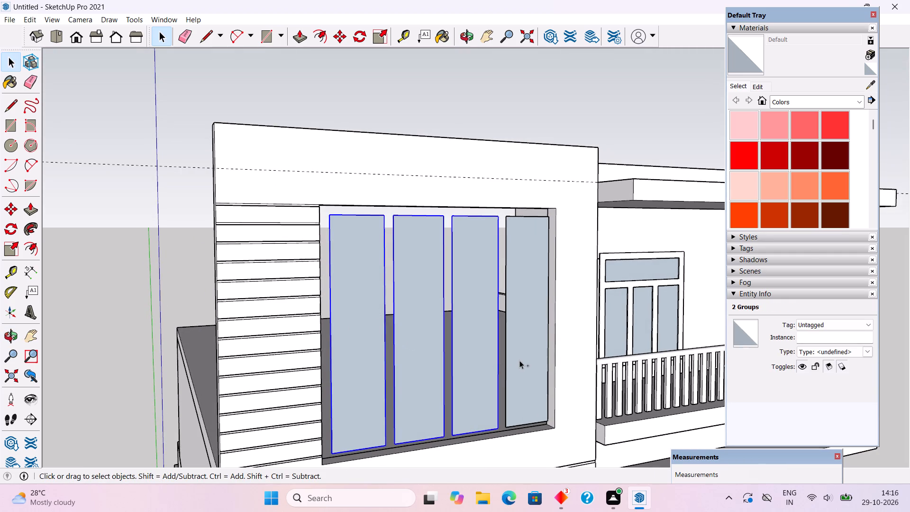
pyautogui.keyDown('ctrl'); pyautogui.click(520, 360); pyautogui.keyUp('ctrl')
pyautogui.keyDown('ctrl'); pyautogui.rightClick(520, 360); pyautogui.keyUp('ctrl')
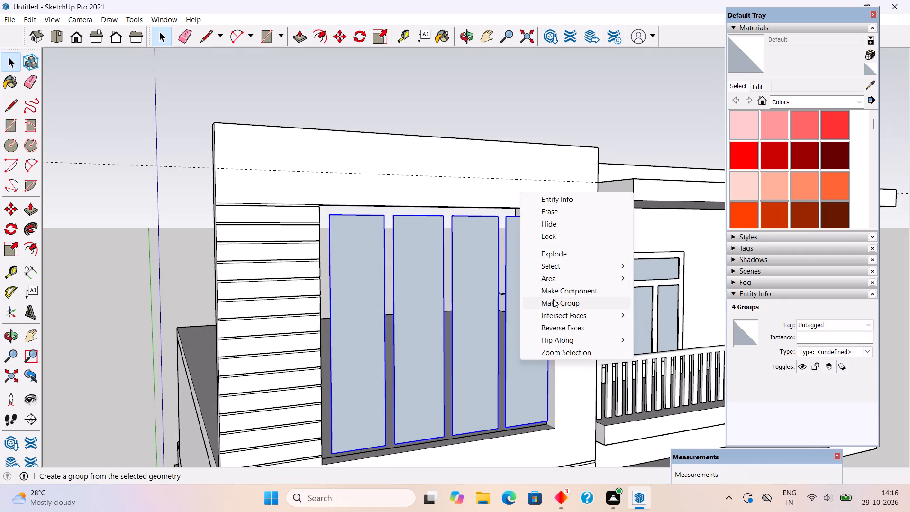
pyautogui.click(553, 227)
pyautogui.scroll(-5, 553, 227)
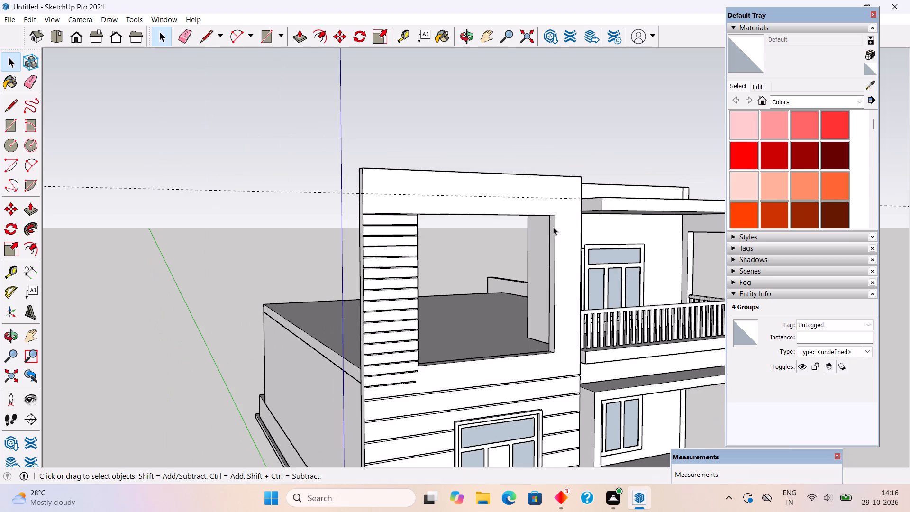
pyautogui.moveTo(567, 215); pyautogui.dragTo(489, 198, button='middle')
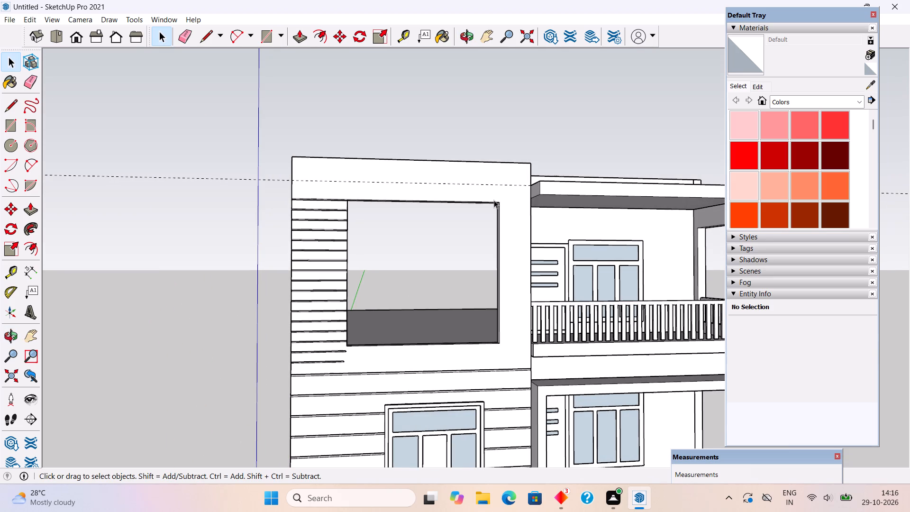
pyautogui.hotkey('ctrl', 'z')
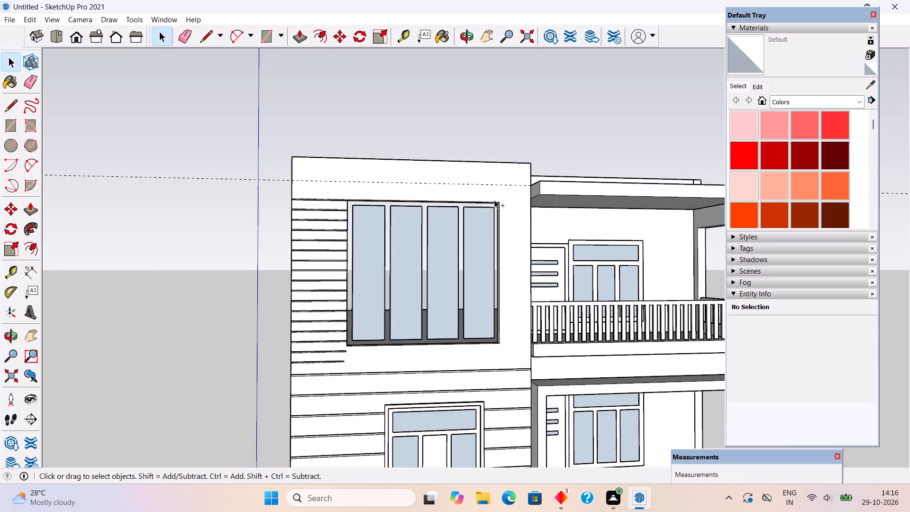
# Delete the four glass pane groups from the upper front window opening.
pyautogui.click(364, 277)
pyautogui.keyDown('ctrl'); pyautogui.click(396, 293); pyautogui.keyUp('ctrl')
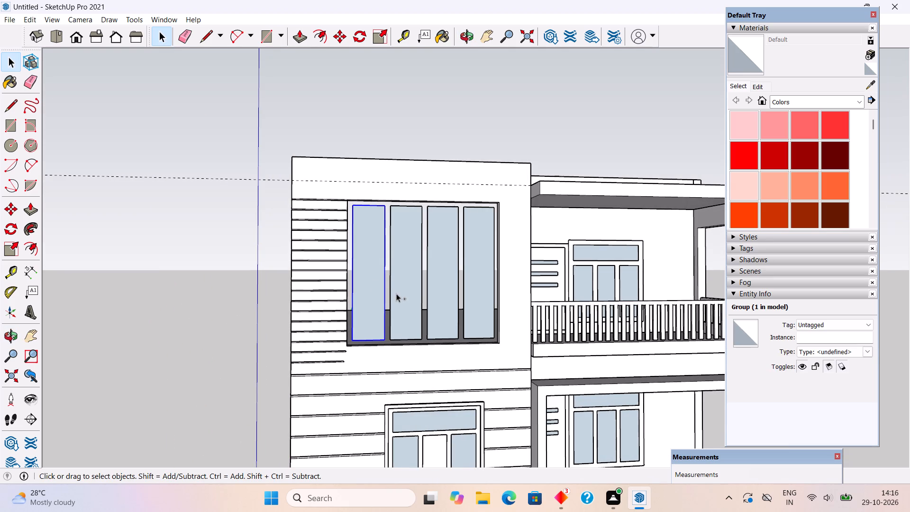
pyautogui.keyDown('ctrl'); pyautogui.click(435, 296); pyautogui.keyUp('ctrl')
pyautogui.keyDown('ctrl'); pyautogui.click(464, 296); pyautogui.keyUp('ctrl')
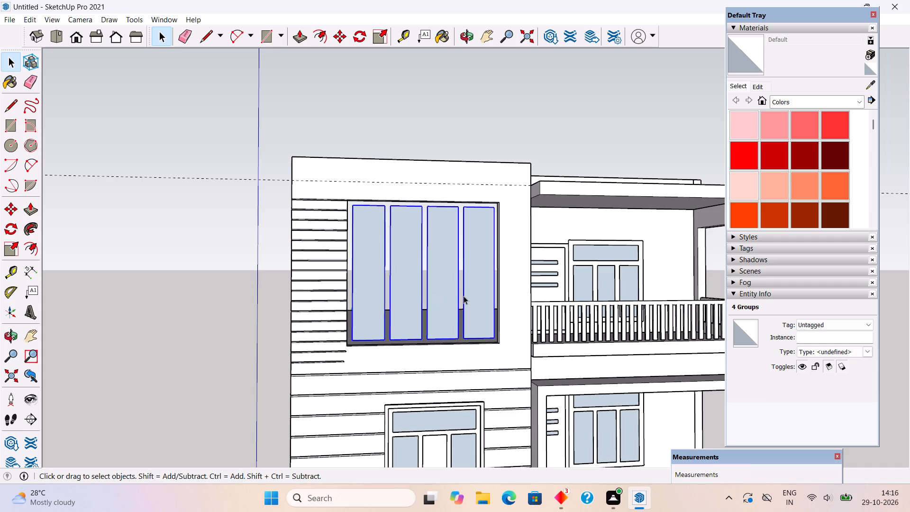
pyautogui.press('Delete')
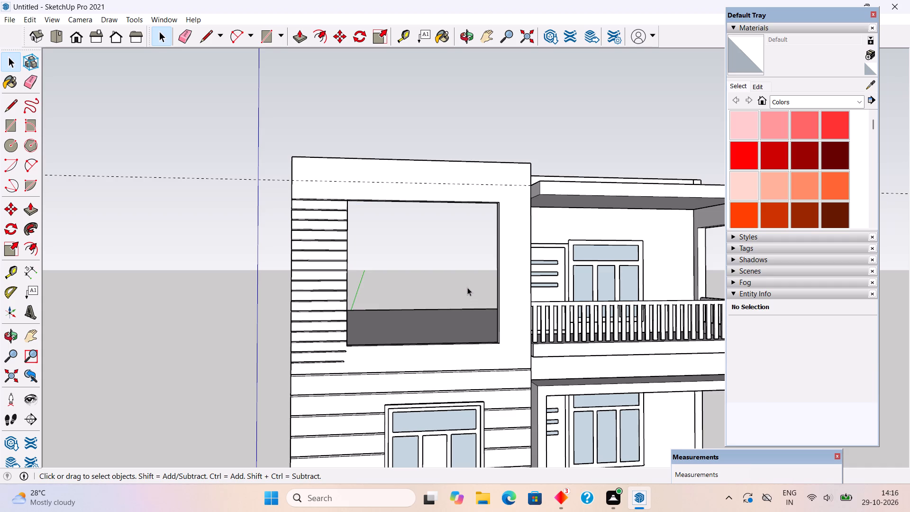
# Push/Pull the upper window opening's top inner face up about 1' 4" to the horizontal guide line.
pyautogui.moveTo(481, 300); pyautogui.dragTo(520, 359, button='middle')
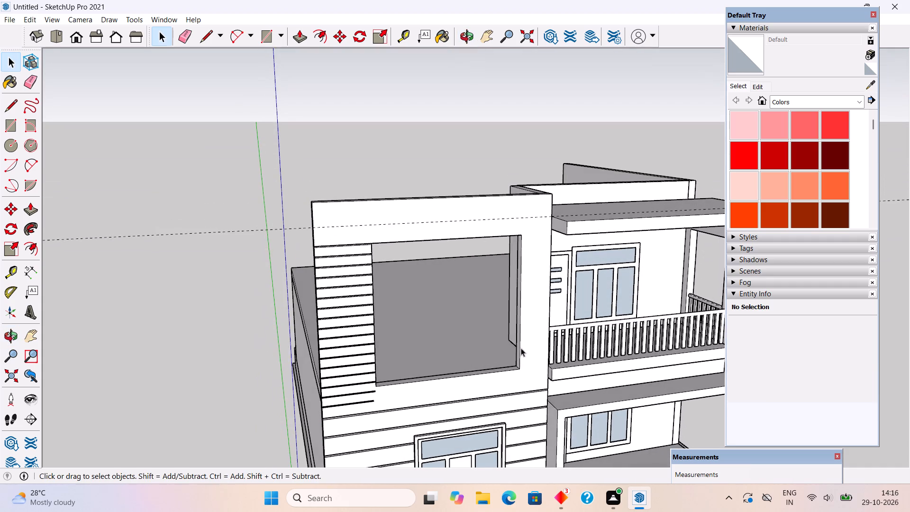
pyautogui.scroll(5, 510, 297)
pyautogui.moveTo(510, 269); pyautogui.dragTo(502, 336, button='middle')
pyautogui.scroll(-9, 502, 336)
pyautogui.moveTo(515, 309); pyautogui.dragTo(509, 289, button='middle')
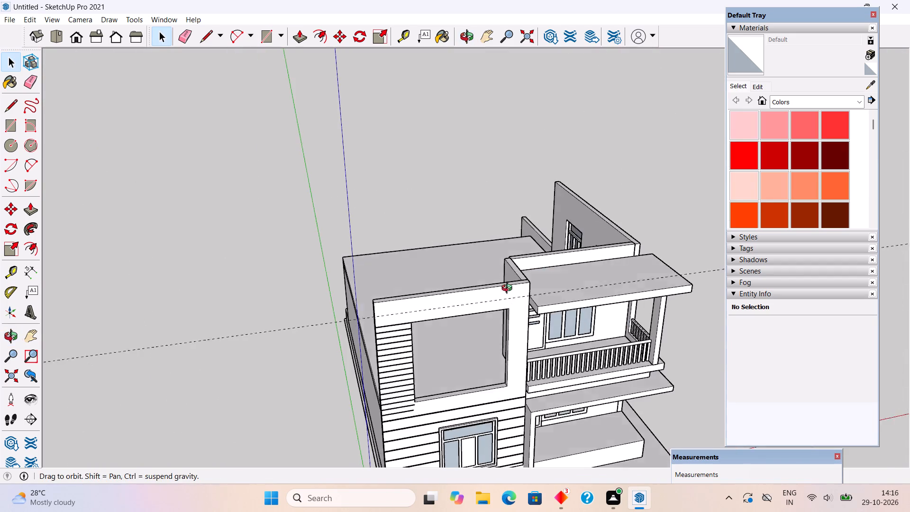
pyautogui.moveTo(509, 289); pyautogui.dragTo(451, 90, button='middle')
pyautogui.scroll(12, 460, 203)
pyautogui.tripleClick(468, 161)
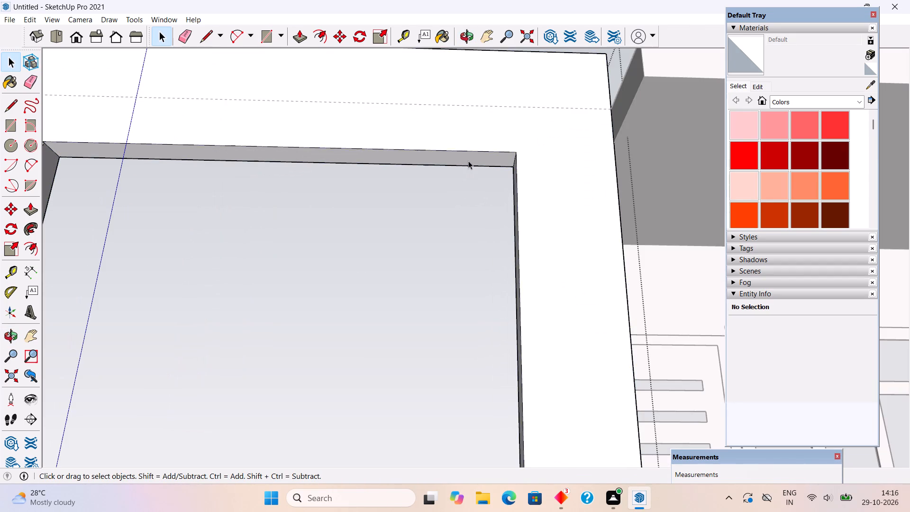
pyautogui.press('p')
pyautogui.click(468, 161)
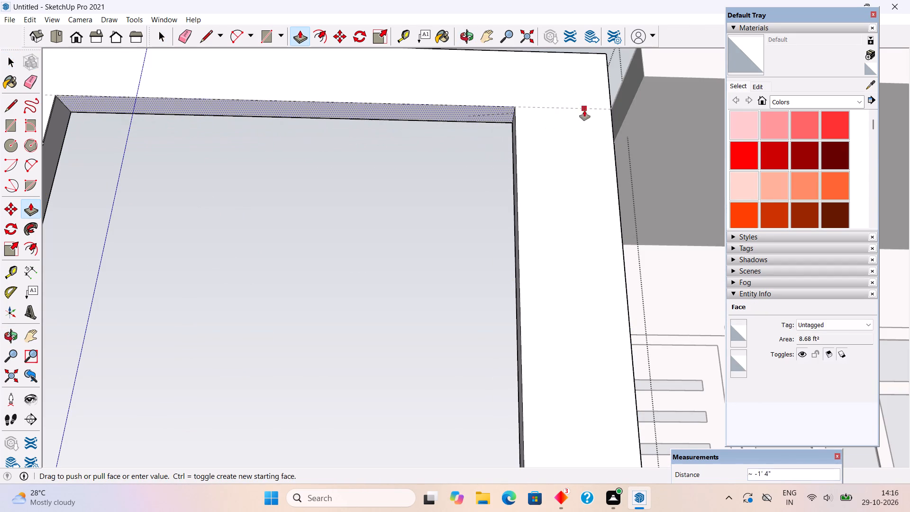
pyautogui.click(615, 105)
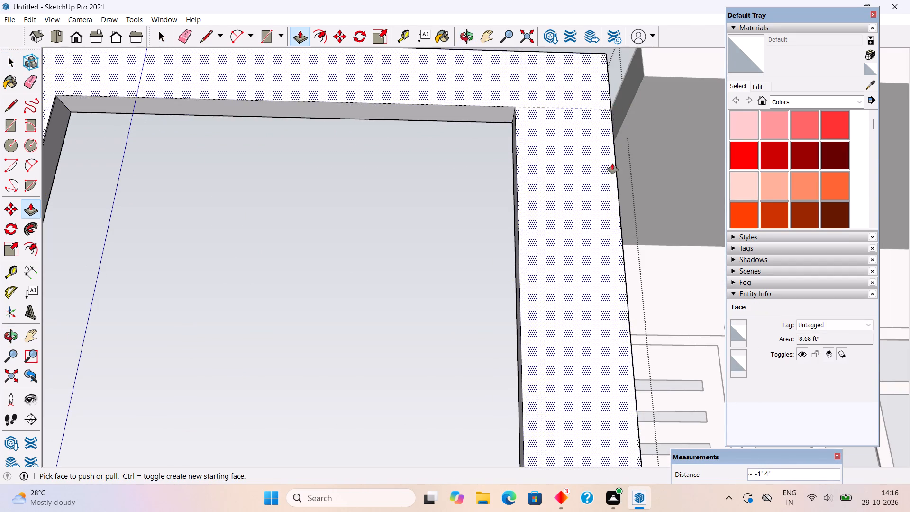
pyautogui.scroll(-17, 612, 221)
pyautogui.press('space')
pyautogui.click(549, 124)
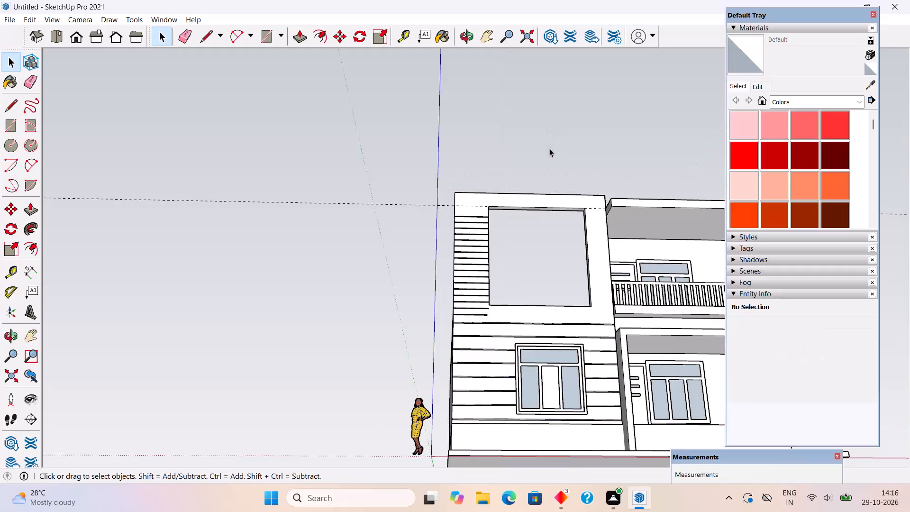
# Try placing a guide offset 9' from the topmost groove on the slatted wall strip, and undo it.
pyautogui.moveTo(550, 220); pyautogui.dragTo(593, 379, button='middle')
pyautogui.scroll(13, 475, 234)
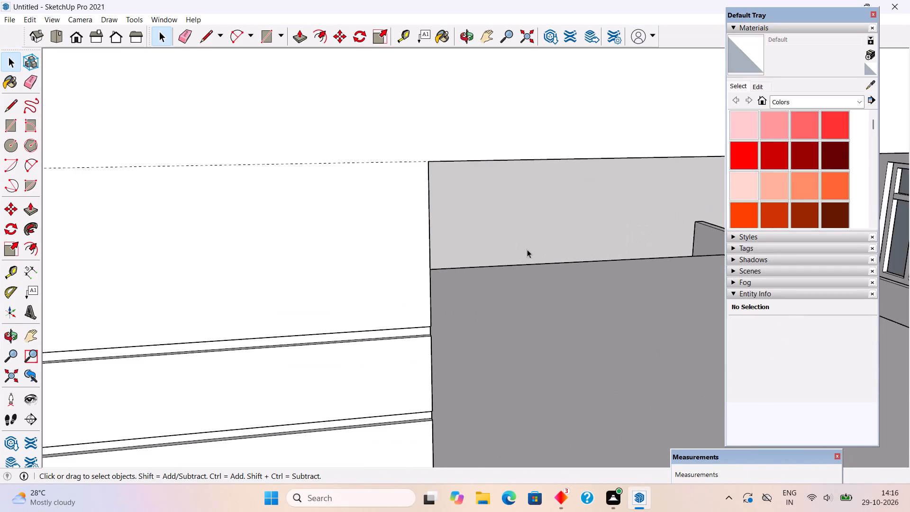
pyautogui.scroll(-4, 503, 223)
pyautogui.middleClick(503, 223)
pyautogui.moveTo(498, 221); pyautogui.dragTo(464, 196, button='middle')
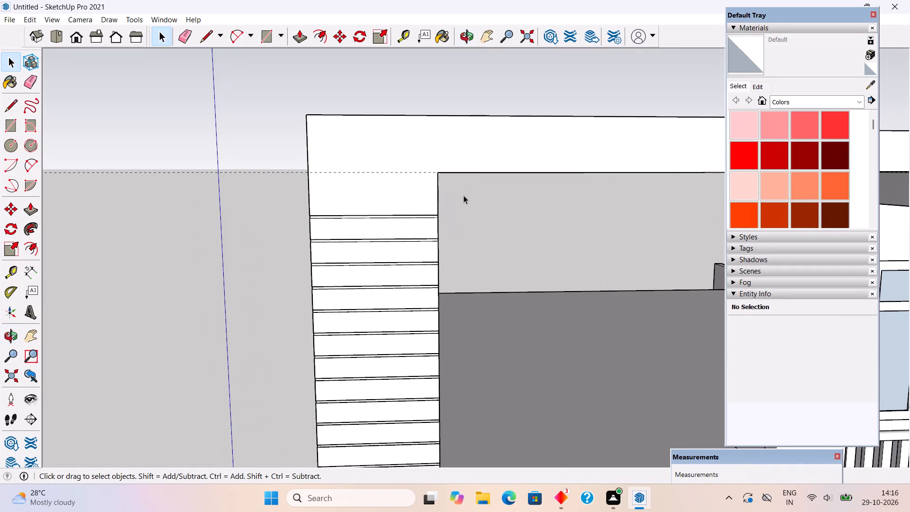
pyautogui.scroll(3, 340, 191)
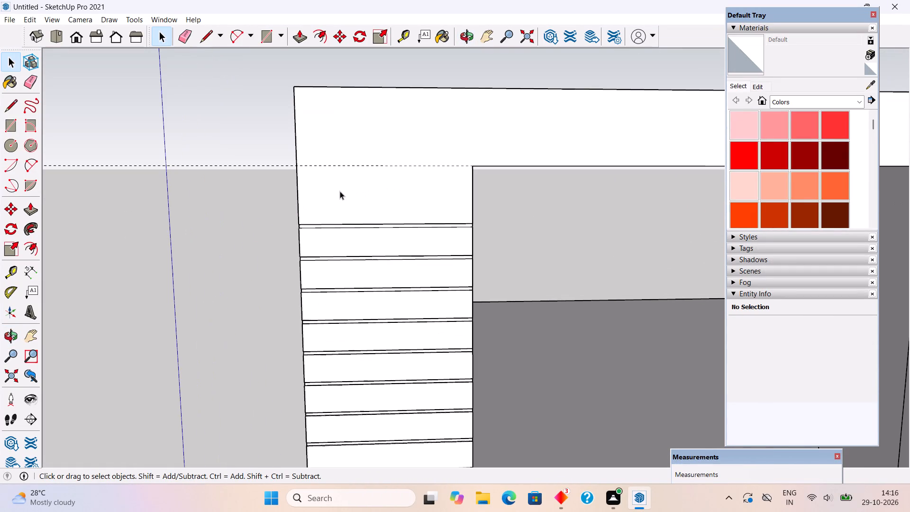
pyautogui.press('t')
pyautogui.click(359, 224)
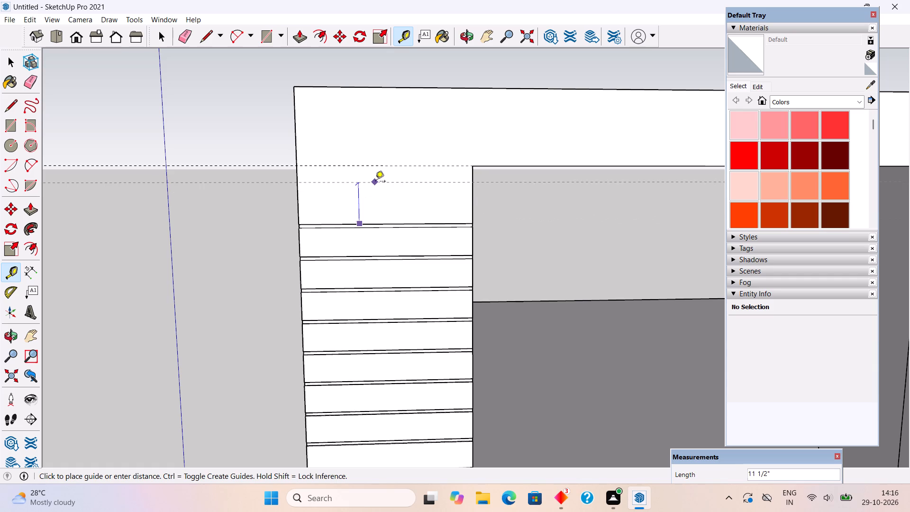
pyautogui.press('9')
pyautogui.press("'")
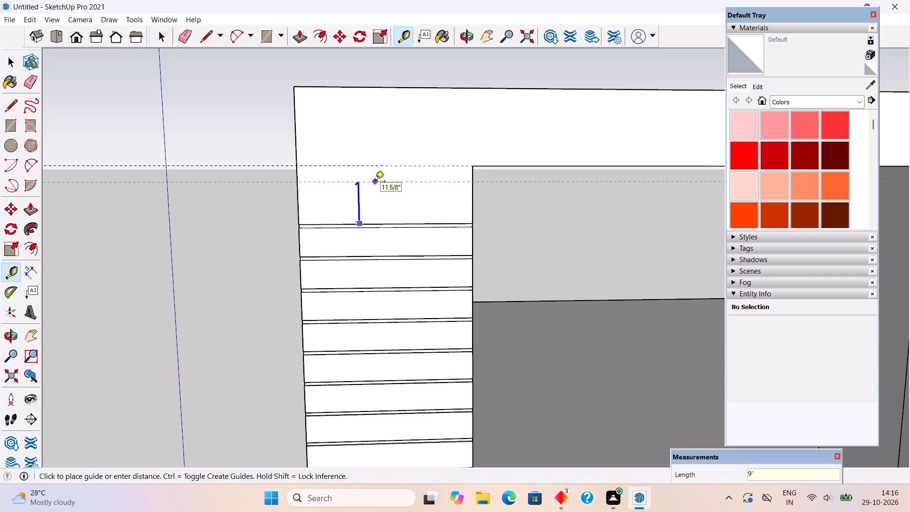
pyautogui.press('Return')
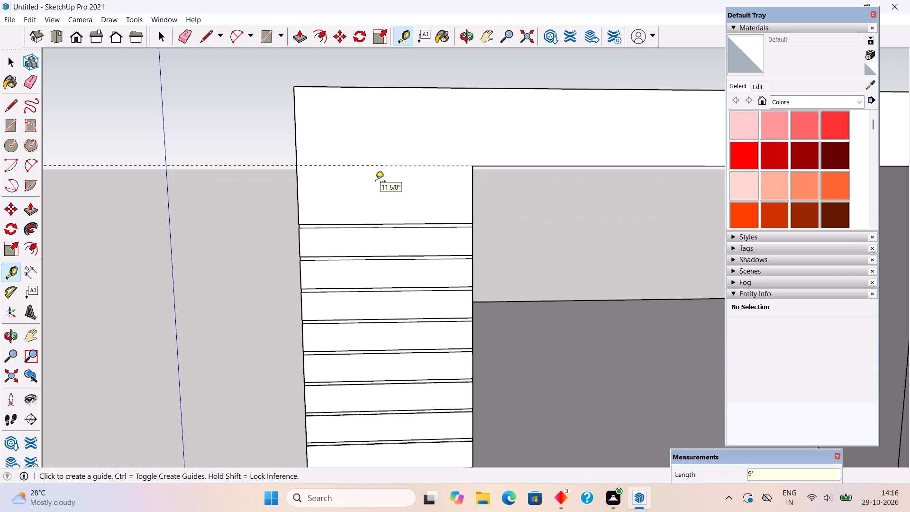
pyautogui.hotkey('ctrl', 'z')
# Place a guide 9" above the slatted wall strip's topmost groove and another 1" above that guide.
pyautogui.click(387, 223)
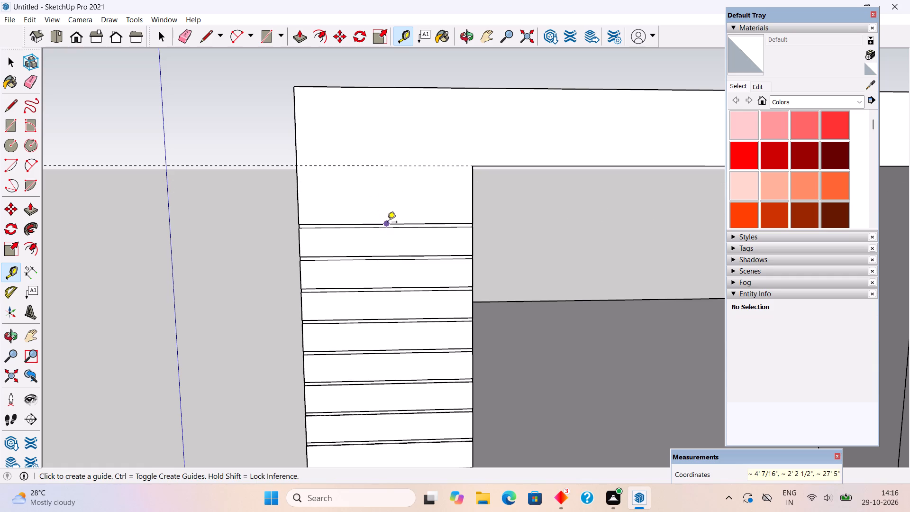
pyautogui.press('9')
pyautogui.hotkey('shift', '"')
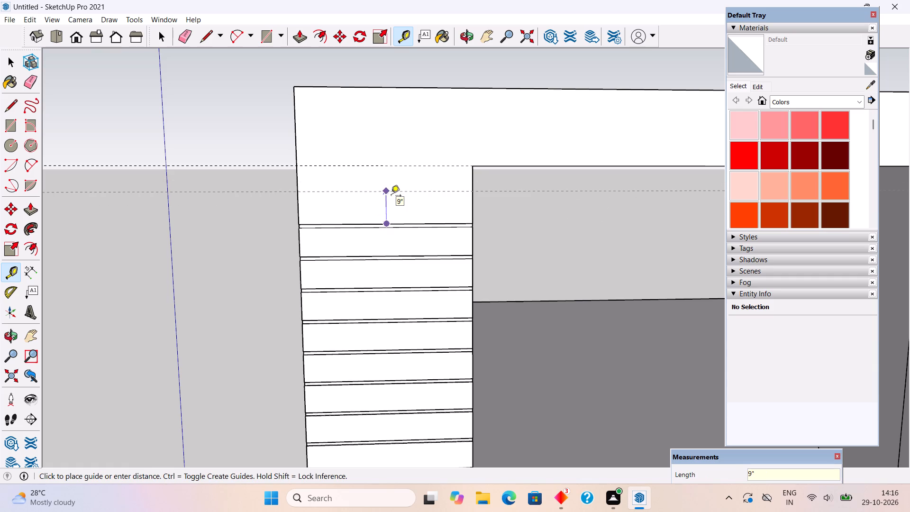
pyautogui.press('Return')
pyautogui.click(404, 193)
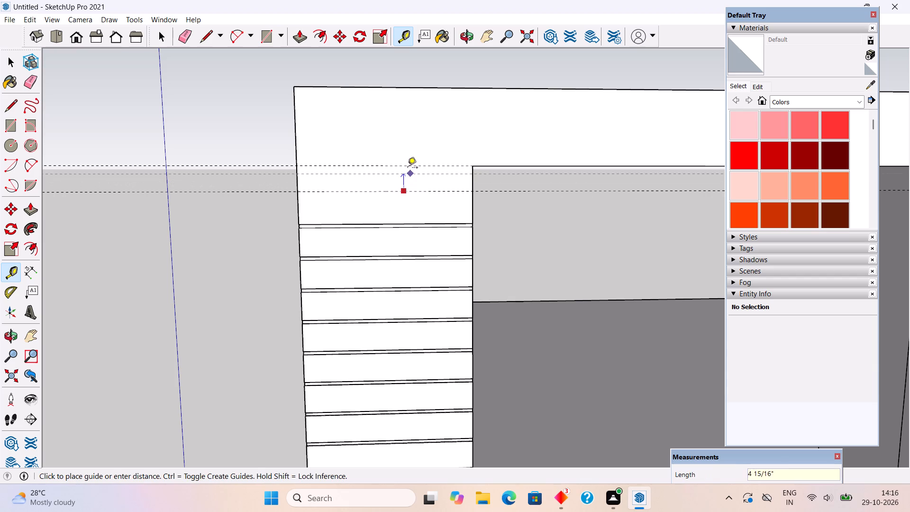
pyautogui.write('1"')
pyautogui.press('Return')
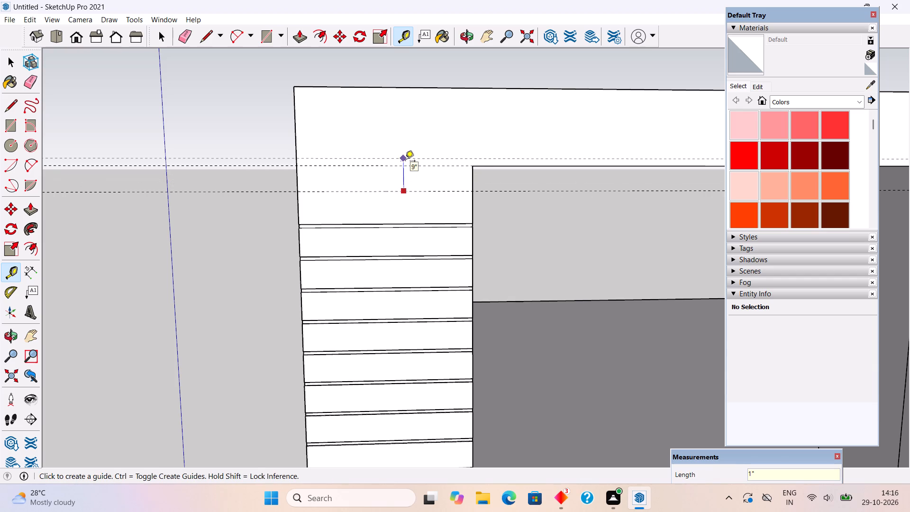
pyautogui.press('space')
# Draw a 1" high rectangle between the two new guides, about 4' wide, from the wall's outer edge to the opening.
pyautogui.scroll(8, 371, 199)
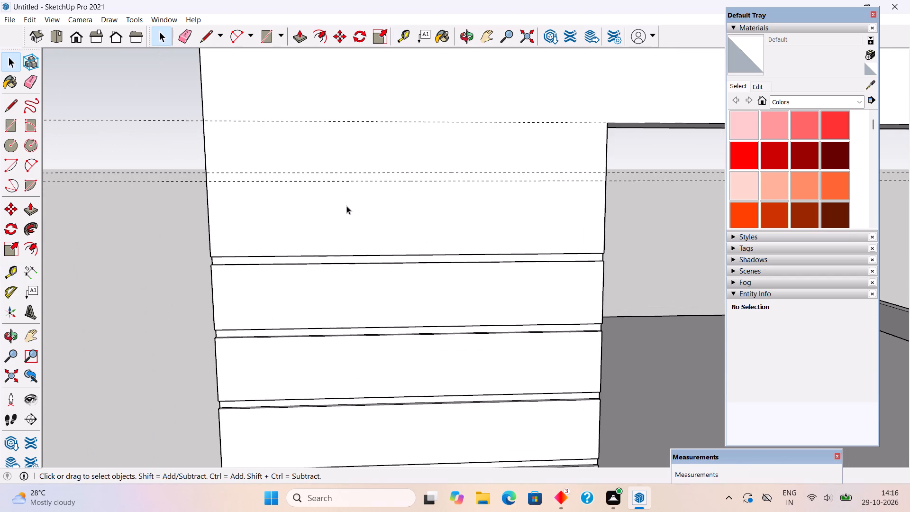
pyautogui.tripleClick(346, 206)
pyautogui.press('r')
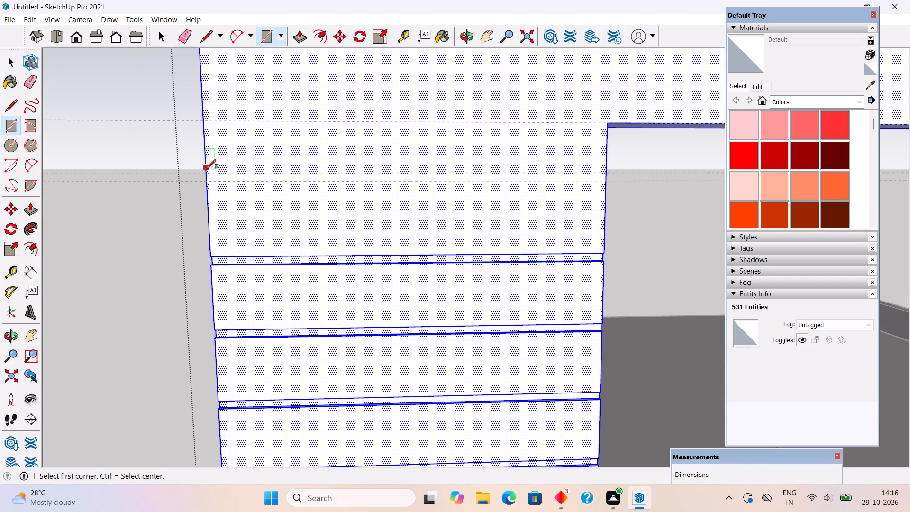
pyautogui.click(206, 170)
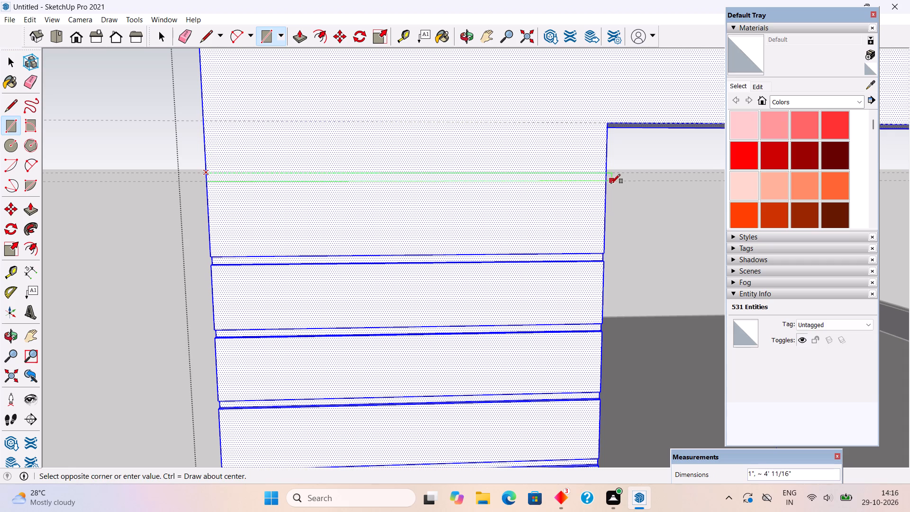
pyautogui.click(607, 180)
# Push the new 1" strip into the wall by 1/2" to form another groove.
pyautogui.moveTo(579, 260); pyautogui.dragTo(746, 244, button='middle')
pyautogui.press('p')
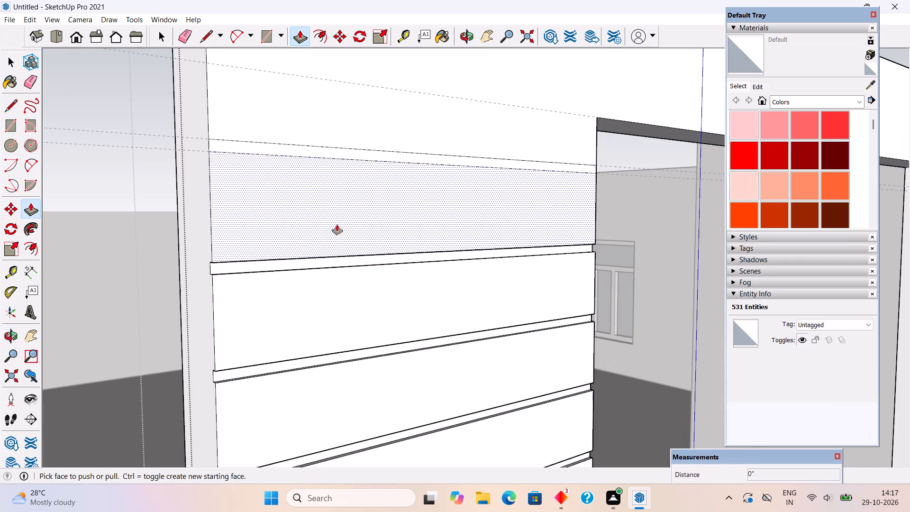
pyautogui.click(239, 146)
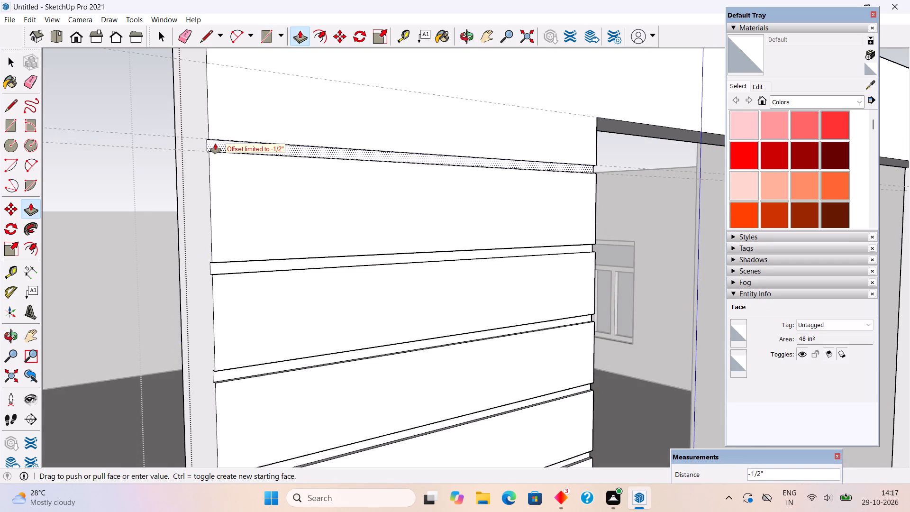
pyautogui.click(197, 144)
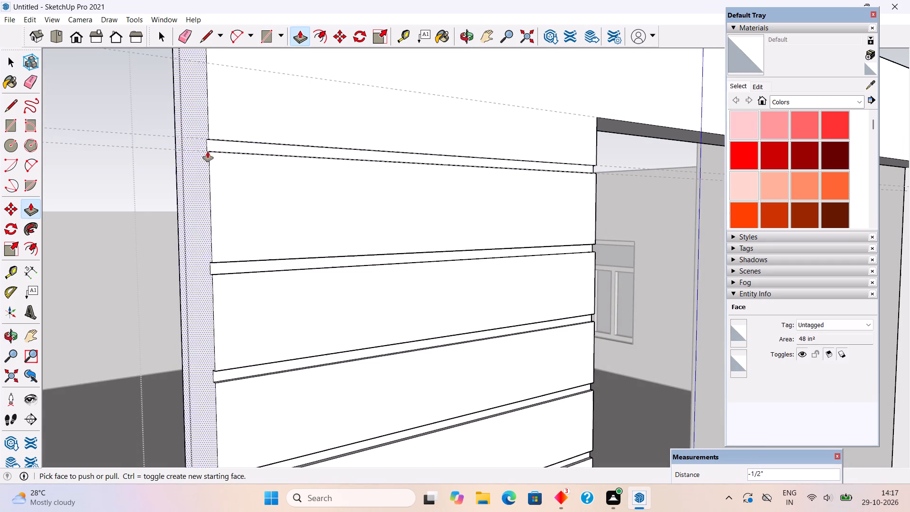
pyautogui.press('space')
pyautogui.scroll(-14, 212, 156)
pyautogui.click(137, 222)
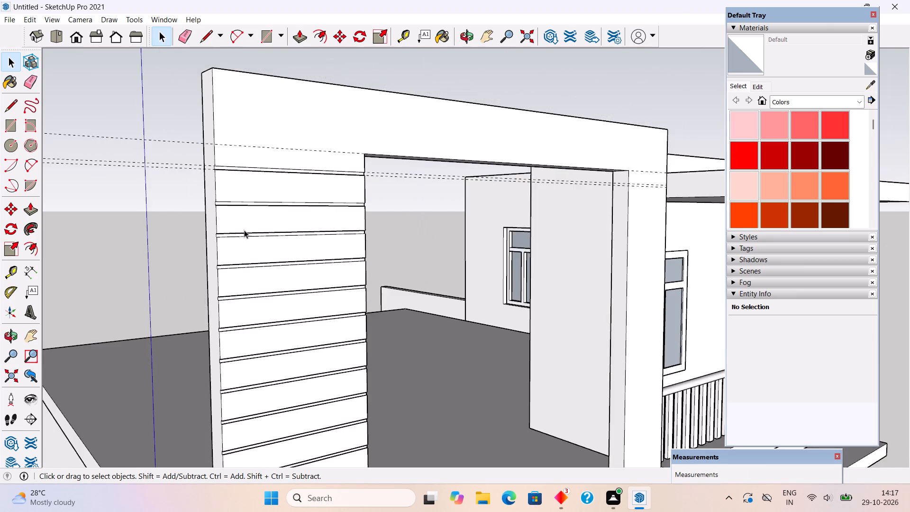
# Place a horizontal guide 1' above the guide running along the upper front opening's top edge.
pyautogui.scroll(-5, 246, 230)
pyautogui.moveTo(337, 245); pyautogui.dragTo(226, 240, button='middle')
pyautogui.scroll(-7, 226, 240)
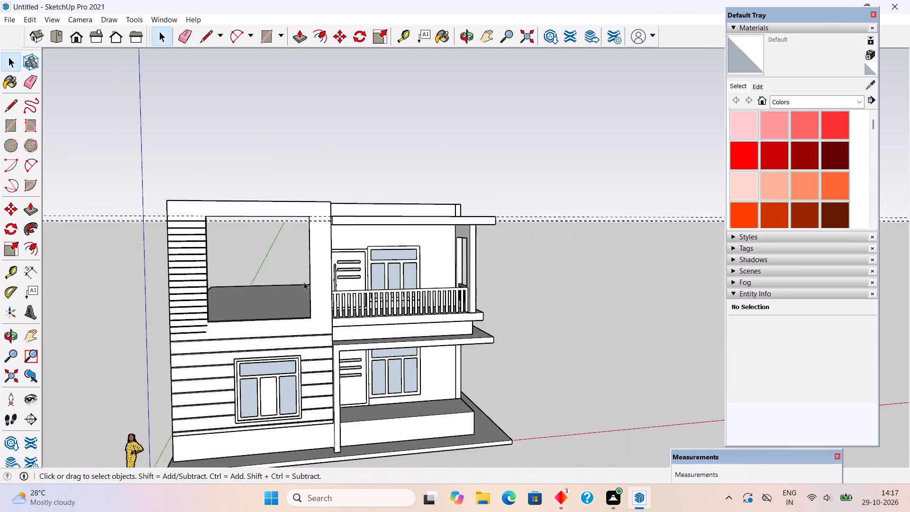
pyautogui.moveTo(280, 286); pyautogui.dragTo(242, 287, button='middle')
pyautogui.scroll(5, 171, 307)
pyautogui.moveTo(382, 320); pyautogui.dragTo(264, 313, button='middle')
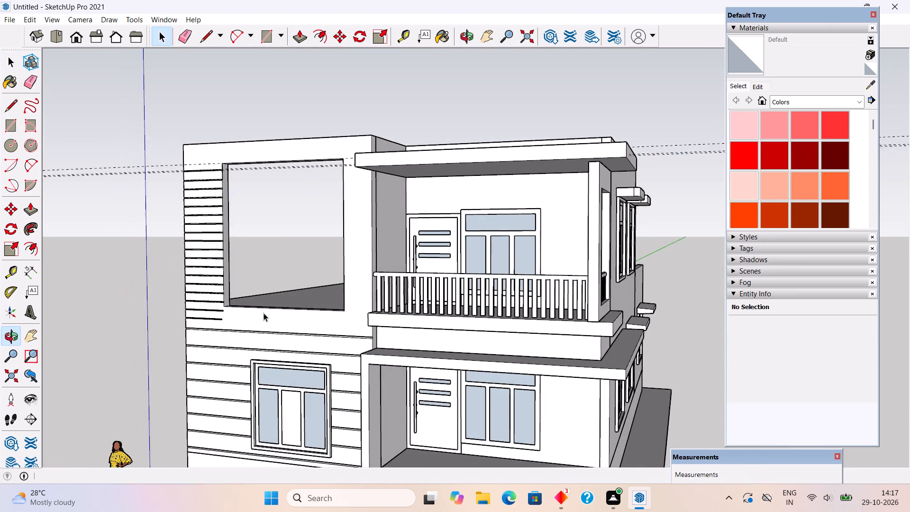
pyautogui.scroll(5, 144, 324)
pyautogui.moveTo(217, 337); pyautogui.dragTo(340, 374, button='middle')
pyautogui.scroll(-4, 340, 374)
pyautogui.scroll(2, 148, 343)
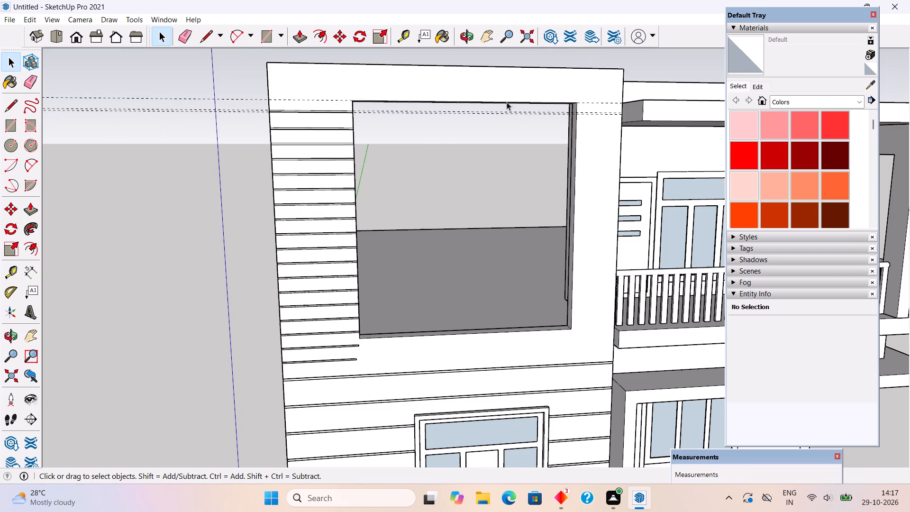
pyautogui.press('t')
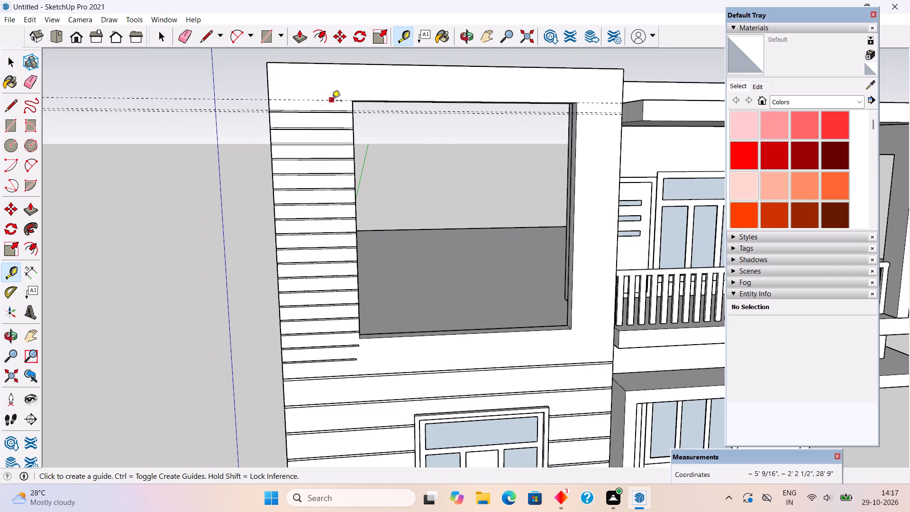
pyautogui.click(332, 101)
pyautogui.write("1'")
pyautogui.press('Return')
pyautogui.press('space')
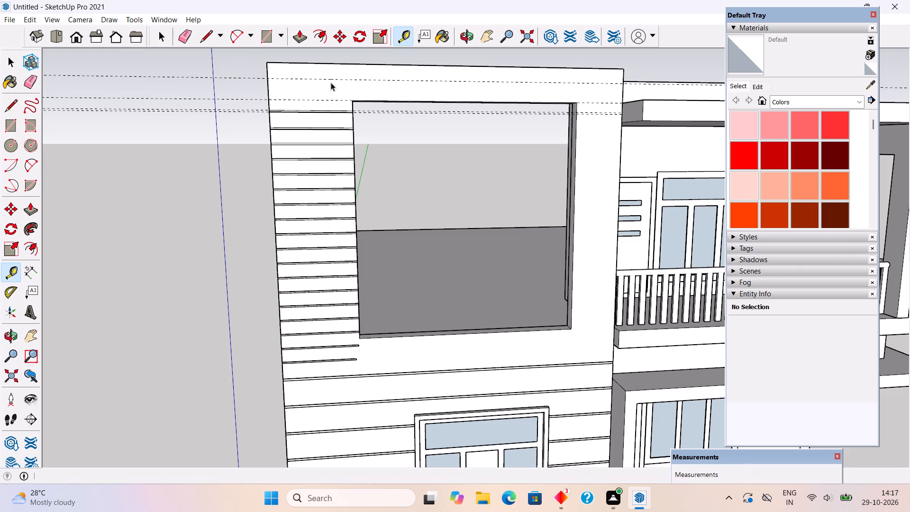
# Draw a rectangle about 18' 1" by 14' 3" over the upper front wall, from the new guide at the outer edge to the balcony slab's bottom corner.
pyautogui.press('r')
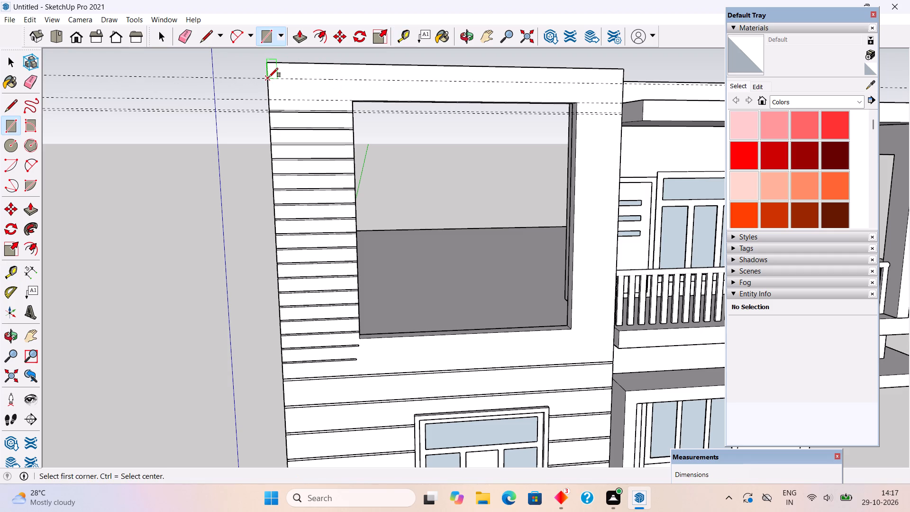
pyautogui.click(269, 77)
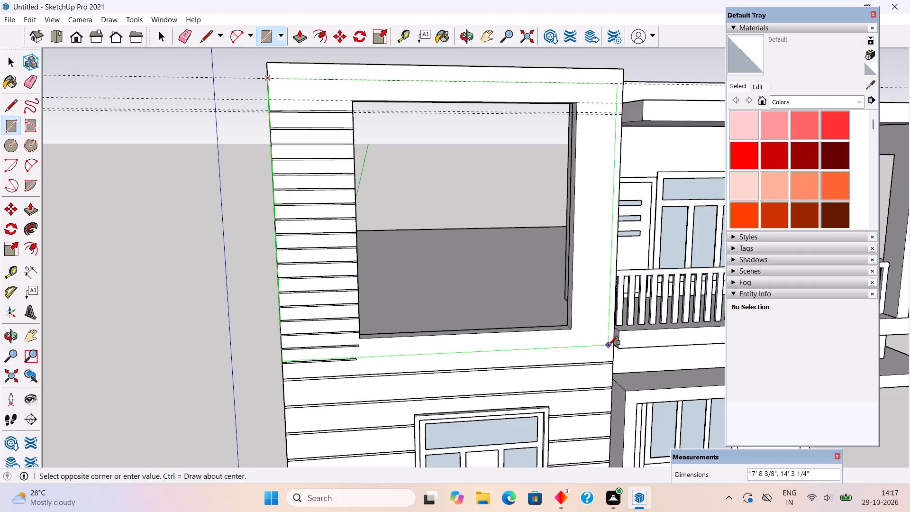
pyautogui.scroll(9, 611, 362)
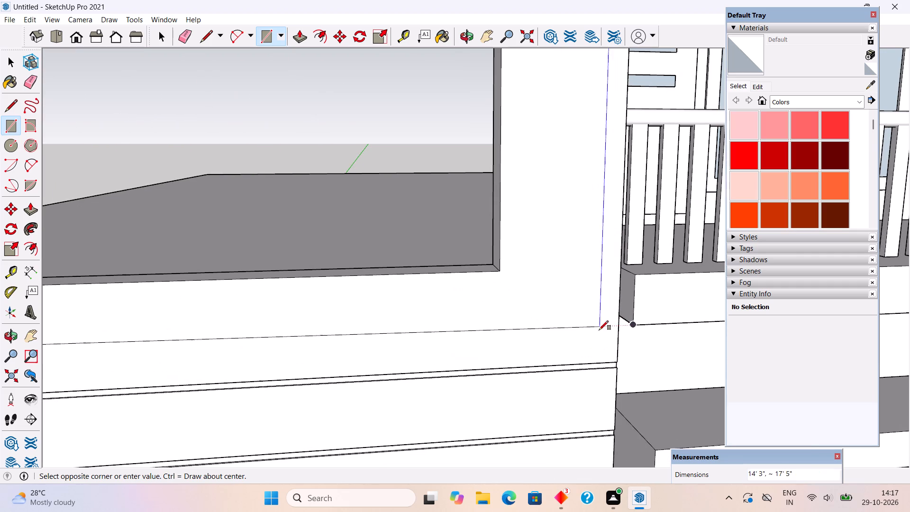
pyautogui.click(620, 316)
pyautogui.scroll(-2, 611, 353)
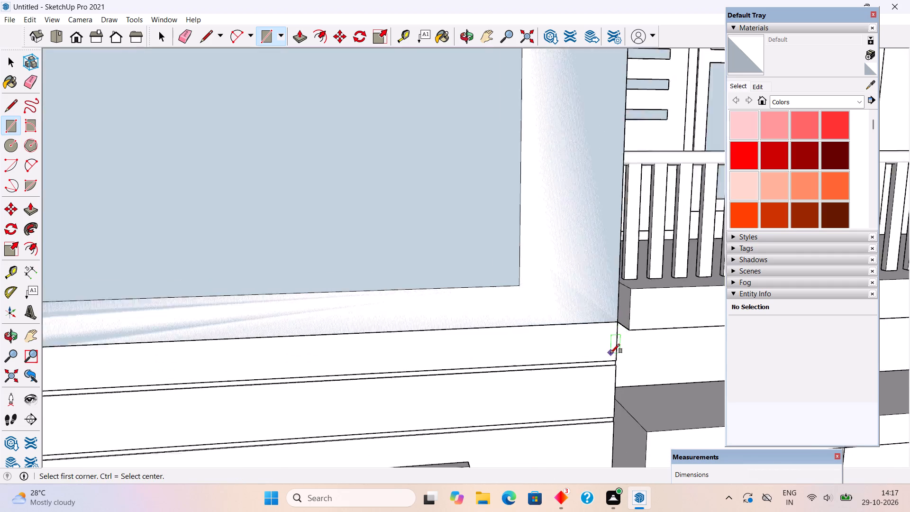
pyautogui.scroll(-7, 610, 353)
pyautogui.moveTo(600, 394); pyautogui.dragTo(590, 370, button='middle')
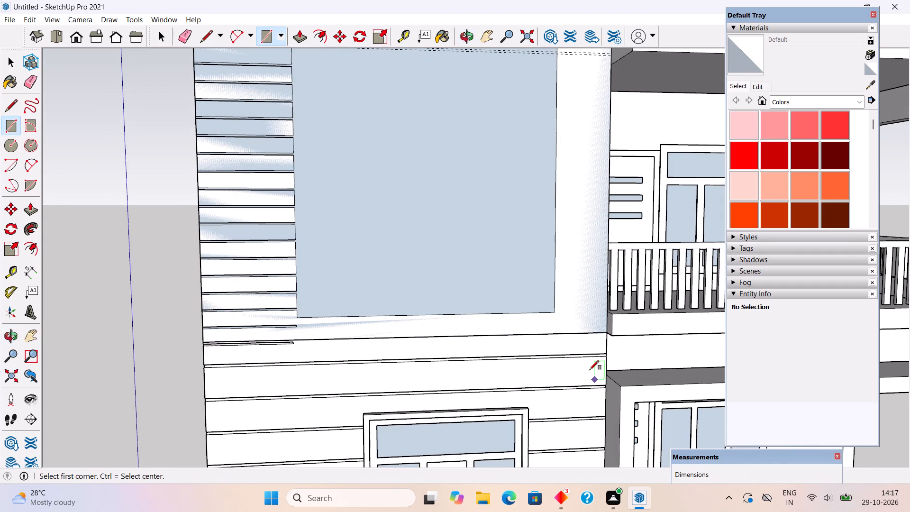
pyautogui.moveTo(590, 361); pyautogui.dragTo(580, 328, button='middle')
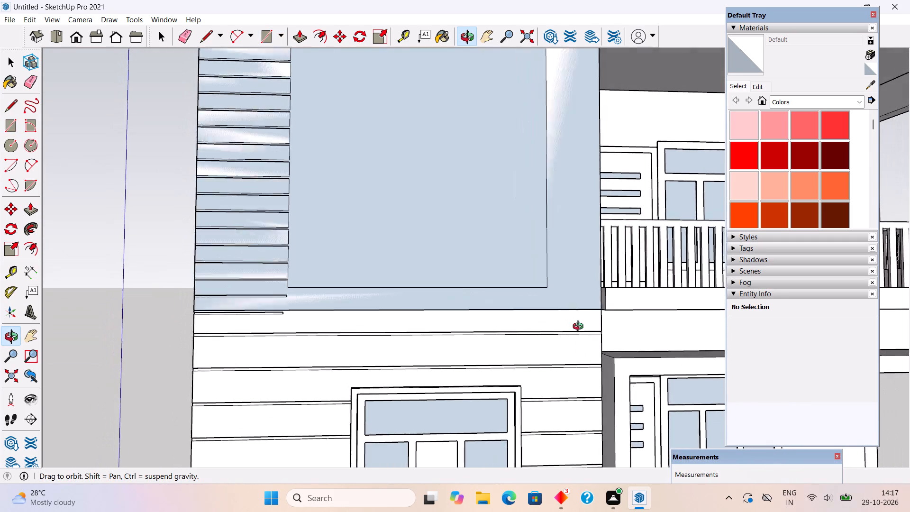
pyautogui.moveTo(580, 328); pyautogui.dragTo(596, 328, button='middle')
pyautogui.press('space')
# Pull the lowest short groove, just below the new rectangle's bottom edge, out 1/2" flush with the wall.
pyautogui.scroll(8, 260, 323)
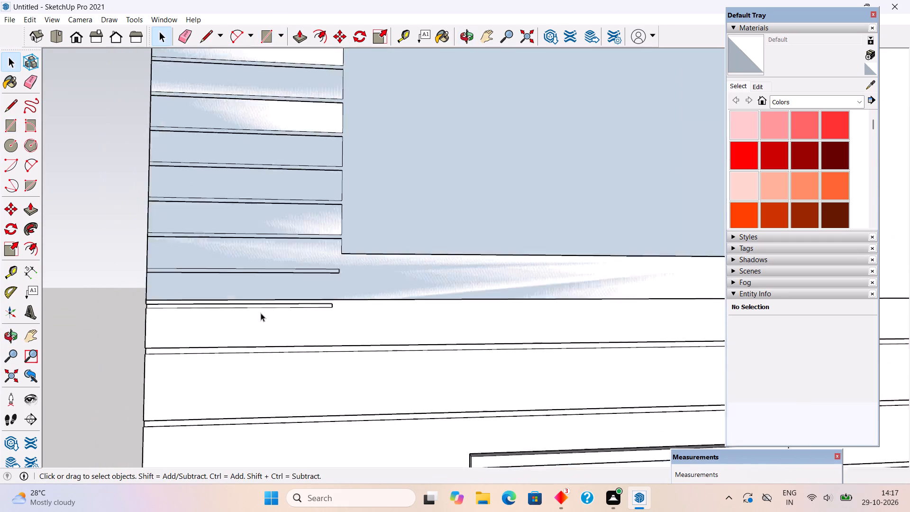
pyautogui.scroll(2, 261, 313)
pyautogui.tripleClick(266, 317)
pyautogui.scroll(5, 270, 314)
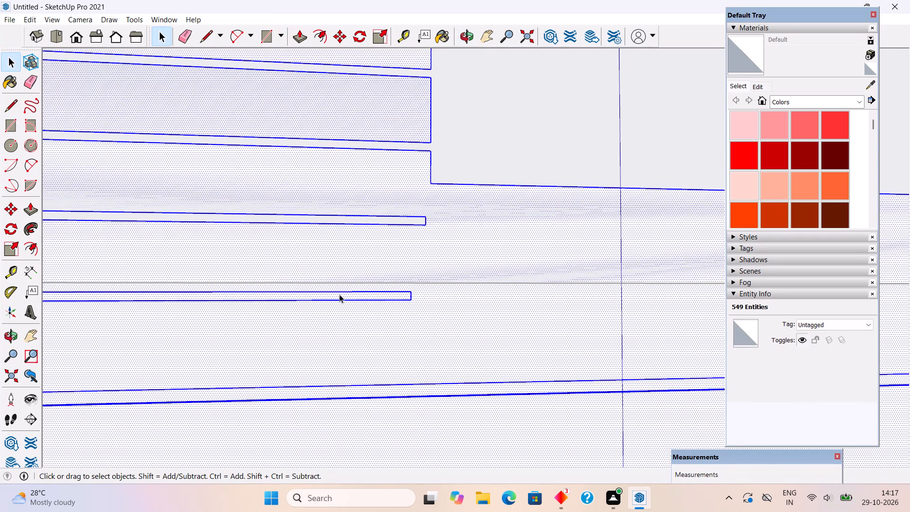
pyautogui.click(341, 295)
pyautogui.press('p')
pyautogui.click(342, 295)
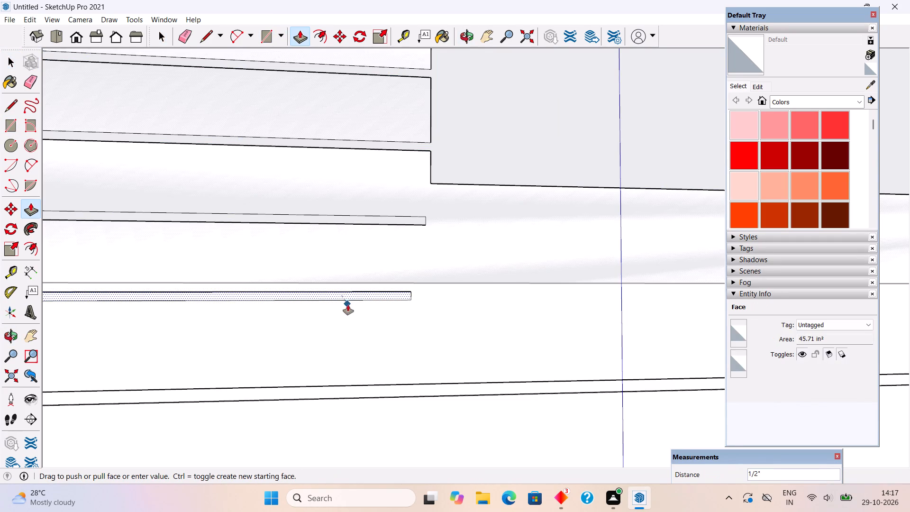
pyautogui.click(355, 314)
# Erase the bottom, top and end edges left over from the filled short groove.
pyautogui.moveTo(450, 333); pyautogui.dragTo(756, 341, button='middle')
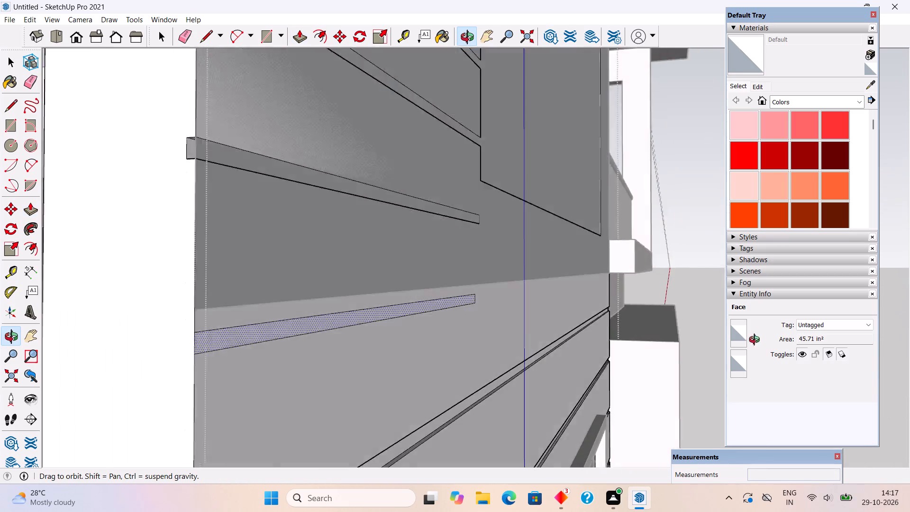
pyautogui.moveTo(756, 341); pyautogui.dragTo(770, 340, button='middle')
pyautogui.press('space')
pyautogui.click(287, 347)
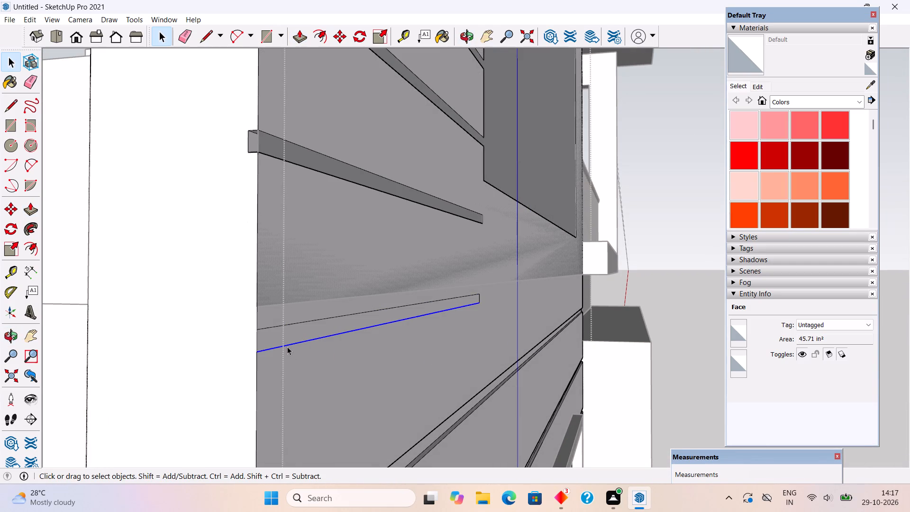
pyautogui.press('Delete')
pyautogui.click(288, 326)
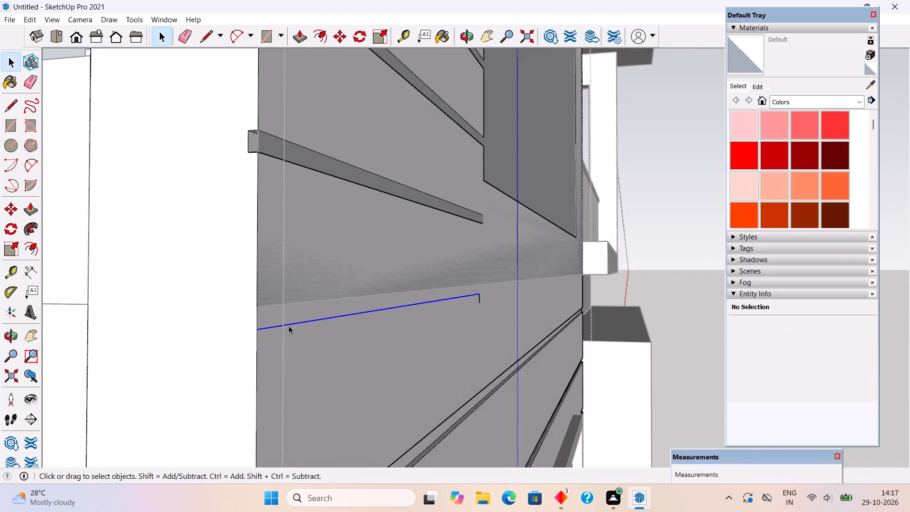
pyautogui.press('Delete')
pyautogui.click(481, 302)
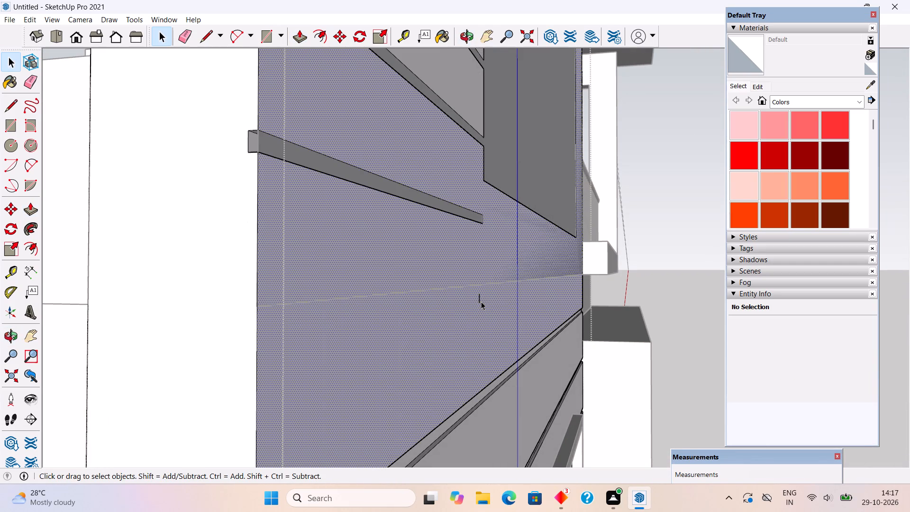
pyautogui.click(478, 301)
pyautogui.press('Delete')
# Offset the large rectangle's outline on the upper front wall 1' inward.
pyautogui.scroll(-5, 478, 364)
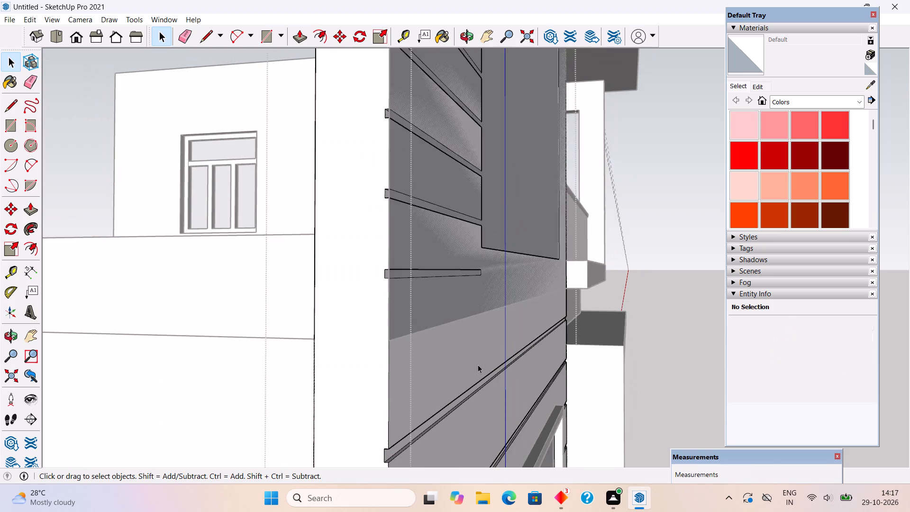
pyautogui.scroll(-4, 478, 365)
pyautogui.moveTo(476, 361); pyautogui.dragTo(282, 367, button='middle')
pyautogui.scroll(-8, 282, 367)
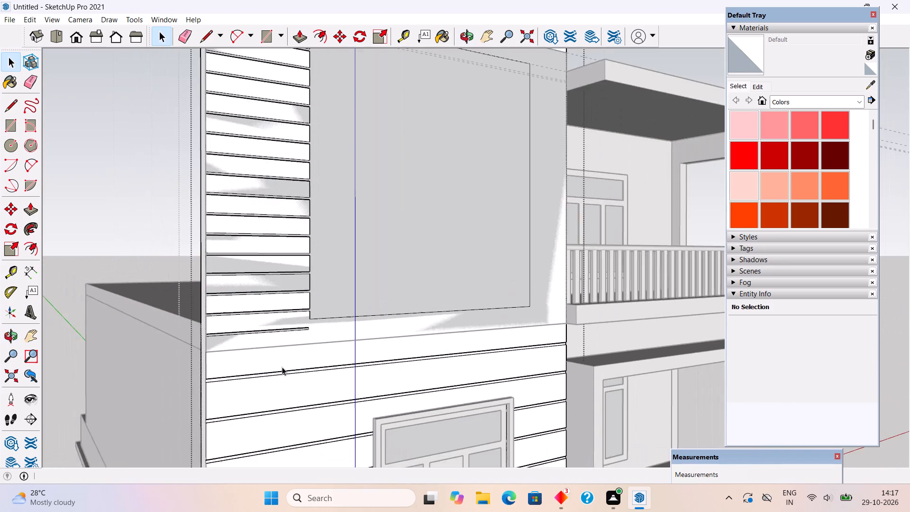
pyautogui.scroll(-5, 282, 367)
pyautogui.click(182, 240)
pyautogui.moveTo(422, 302); pyautogui.dragTo(342, 294, button='middle')
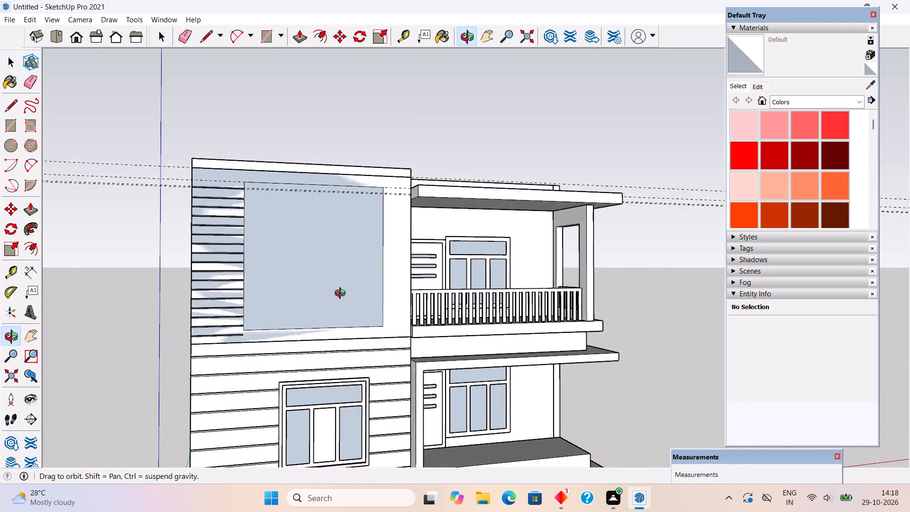
pyautogui.moveTo(342, 294); pyautogui.dragTo(342, 293, button='middle')
pyautogui.scroll(2, 260, 294)
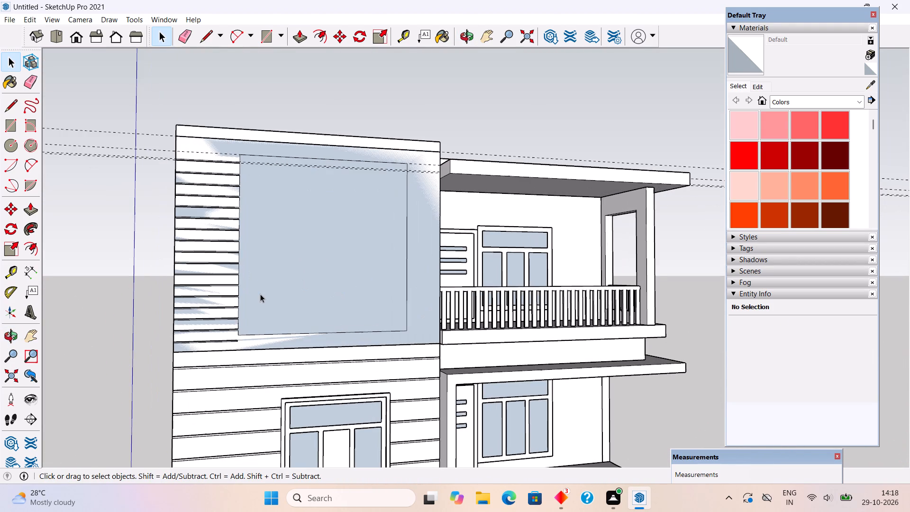
pyautogui.press('f')
pyautogui.click(285, 336)
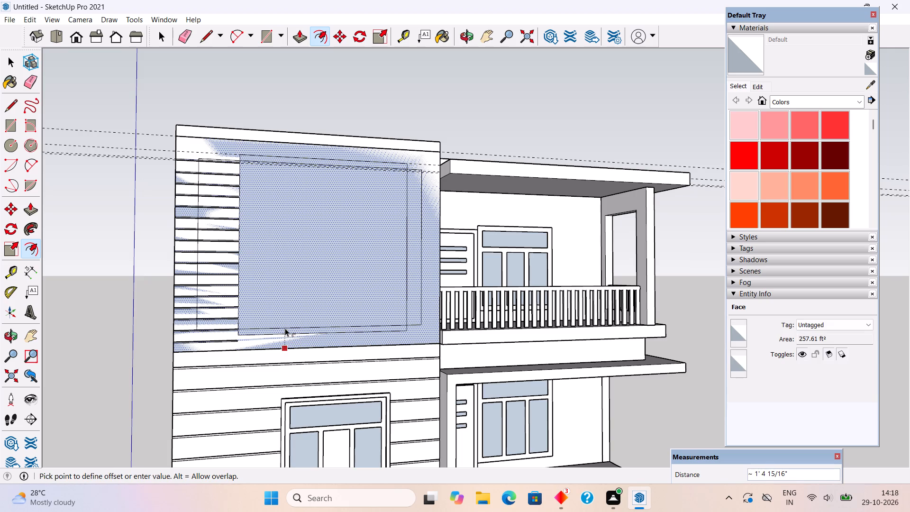
pyautogui.press('1')
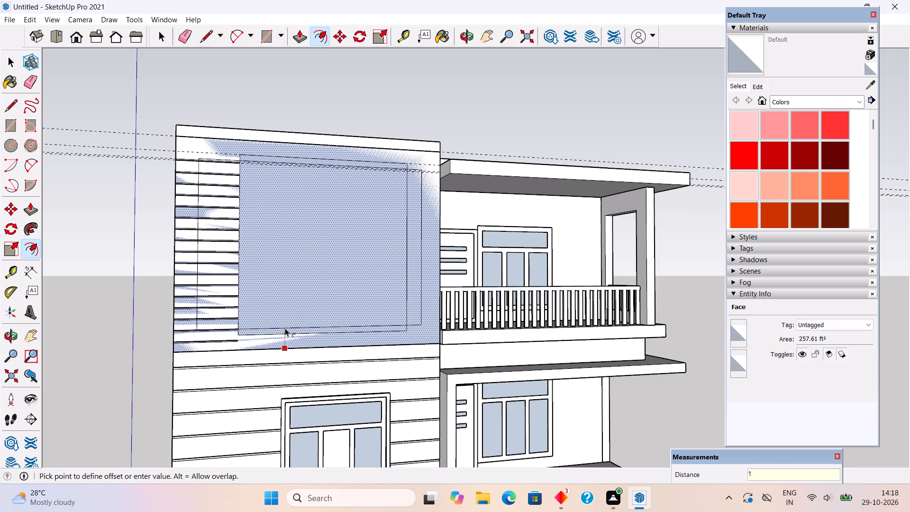
pyautogui.press("'")
pyautogui.press('Return')
pyautogui.press('space')
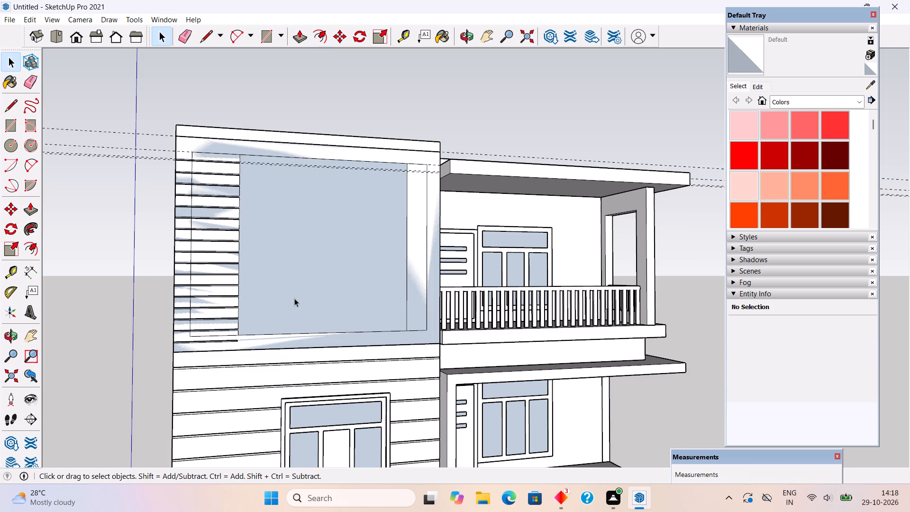
# Delete the face inside the offset outline to leave only the 1' wide frame.
pyautogui.click(294, 298)
pyautogui.moveTo(296, 309); pyautogui.dragTo(302, 343, button='middle')
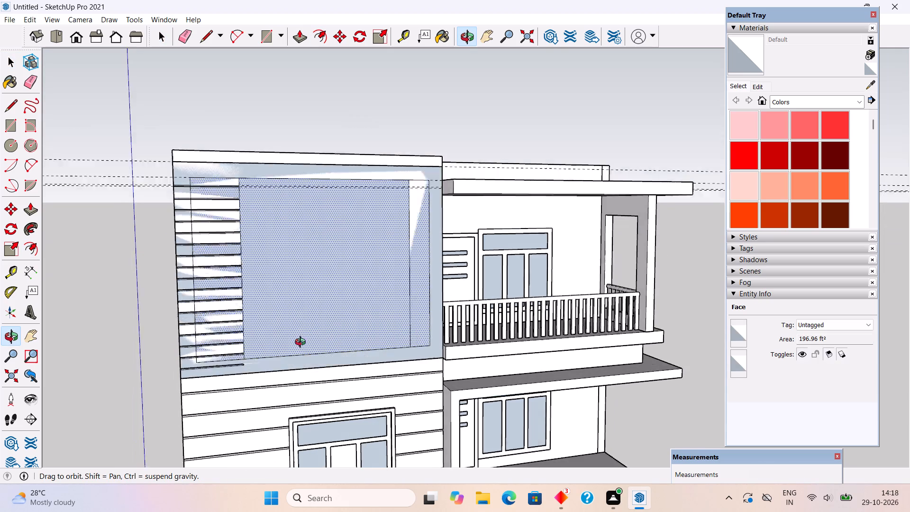
pyautogui.moveTo(302, 343); pyautogui.dragTo(302, 354, button='middle')
pyautogui.press('Delete')
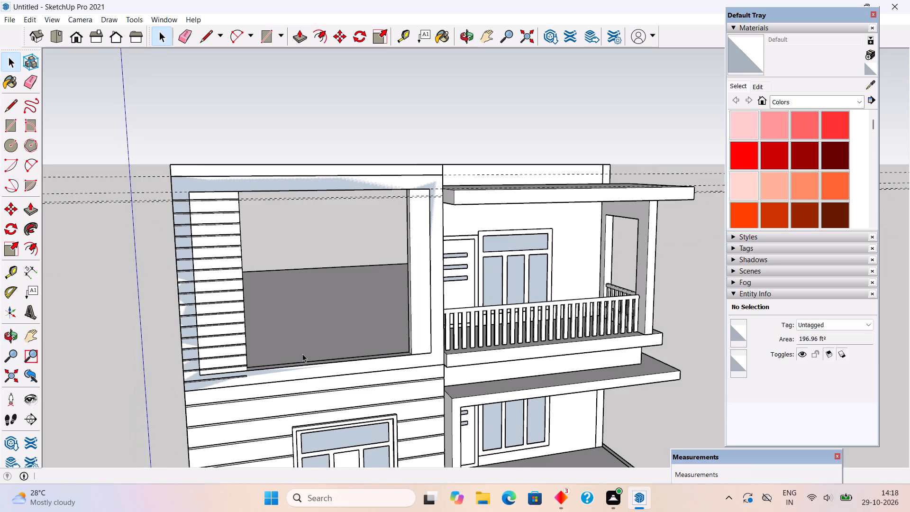
# Extrude the 1' wide frame face 3' outward from the upper front wall.
pyautogui.scroll(1, 302, 354)
pyautogui.press('p')
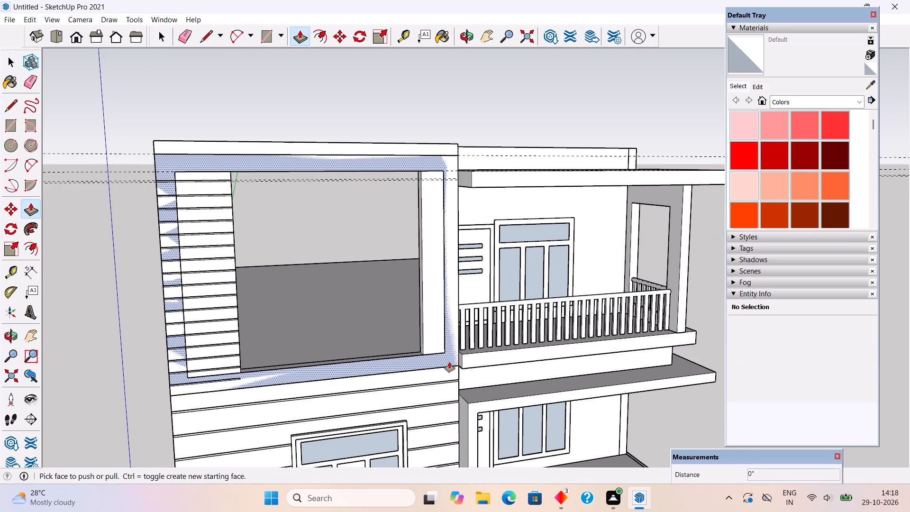
pyautogui.click(449, 362)
pyautogui.write("3'")
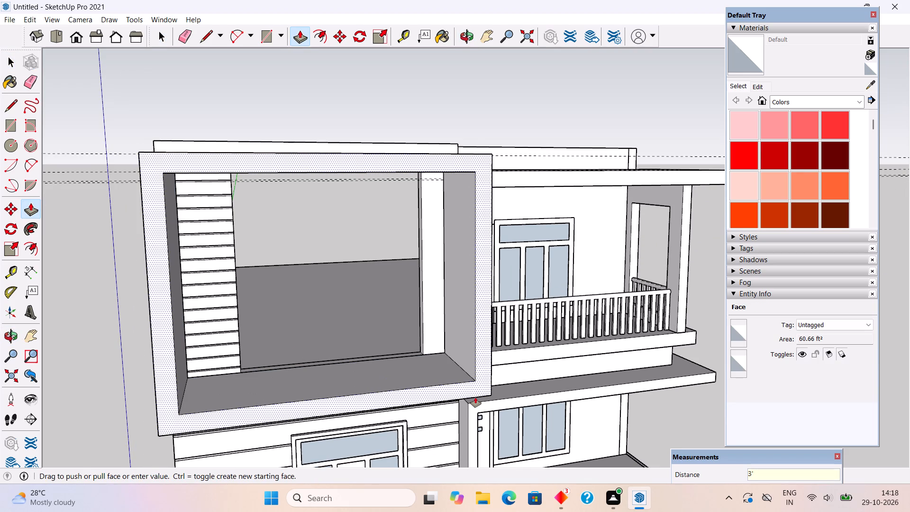
pyautogui.press('Return')
pyautogui.press('space')
# Examine the projecting frame and its junction with the balcony and walls from several angles.
pyautogui.moveTo(466, 377); pyautogui.dragTo(426, 330, button='middle')
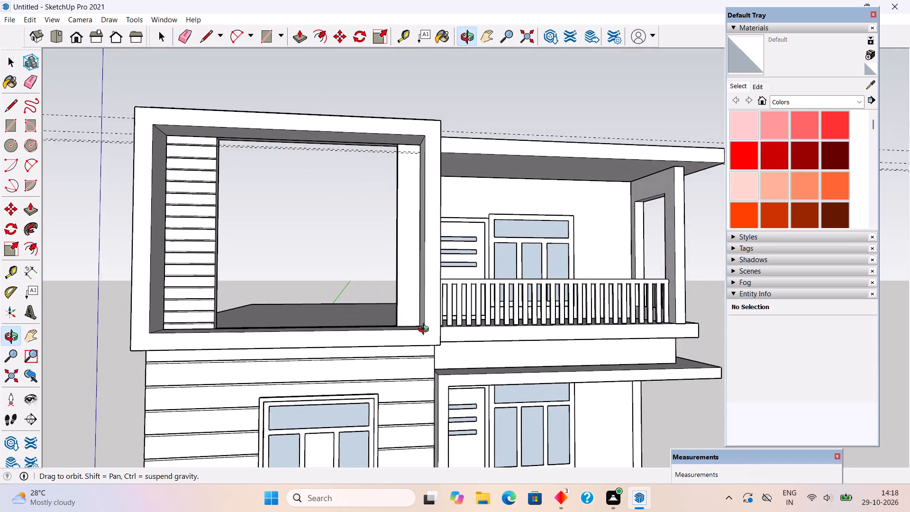
pyautogui.moveTo(426, 330); pyautogui.dragTo(447, 347, button='middle')
pyautogui.scroll(-4, 447, 347)
pyautogui.click(218, 278)
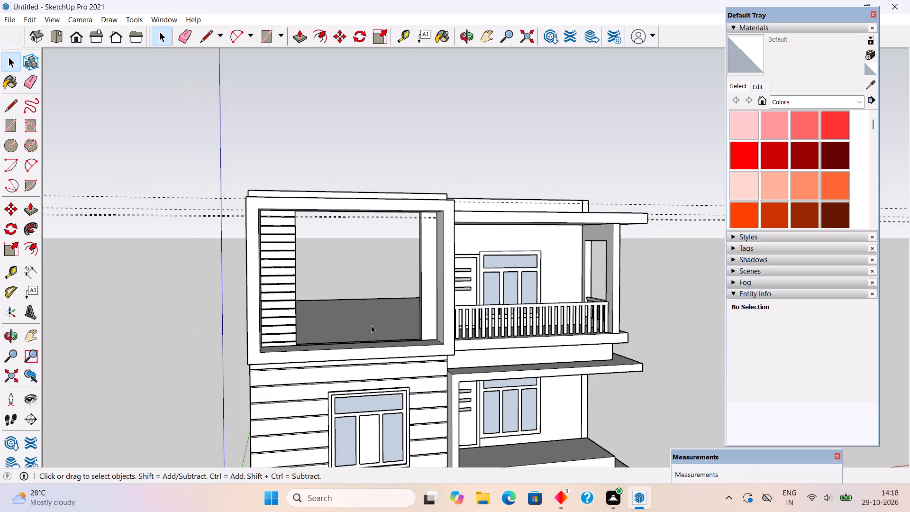
pyautogui.moveTo(335, 318); pyautogui.dragTo(355, 301, button='middle')
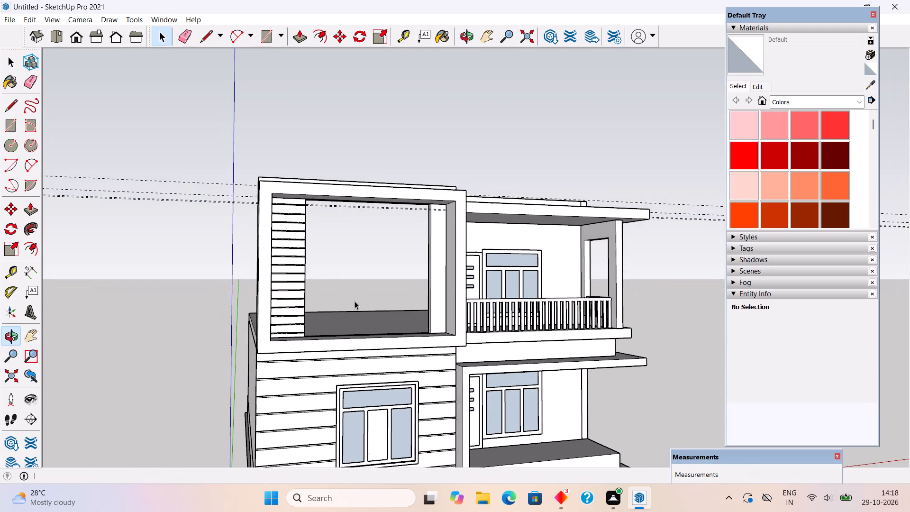
pyautogui.scroll(1, 355, 301)
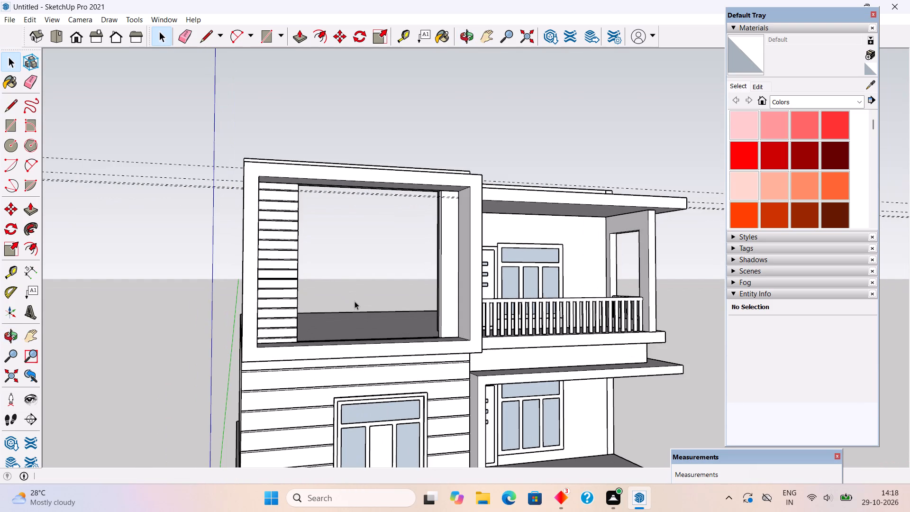
pyautogui.moveTo(365, 311); pyautogui.dragTo(178, 310, button='middle')
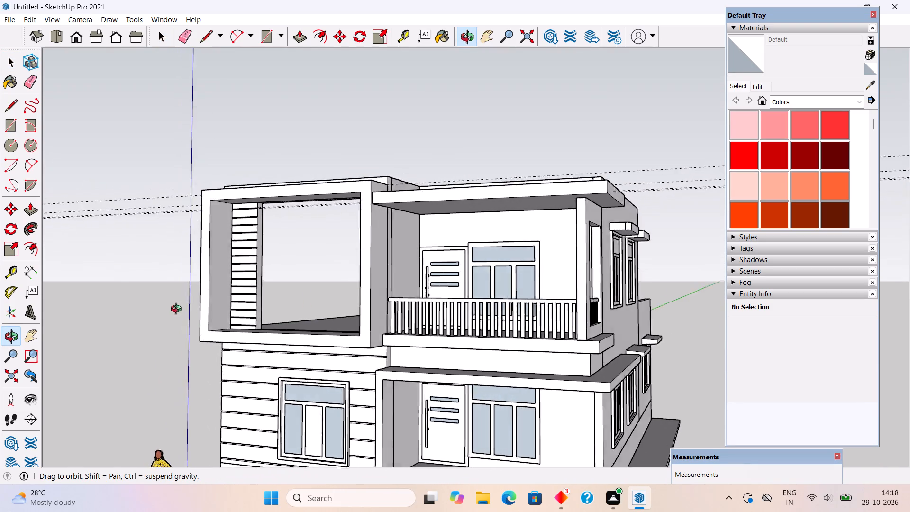
pyautogui.moveTo(178, 310); pyautogui.dragTo(143, 357, button='middle')
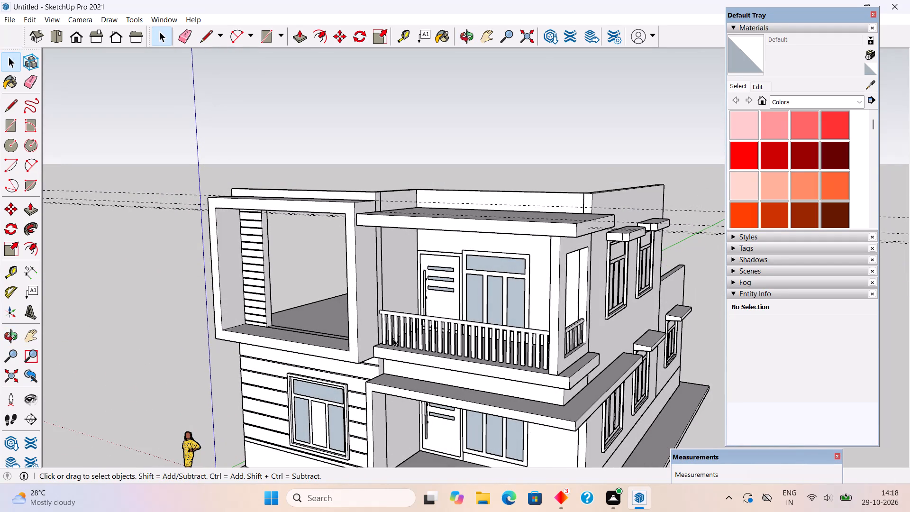
# Make the projecting rectangular frame on the upper front wall into a group.
pyautogui.scroll(4, 396, 226)
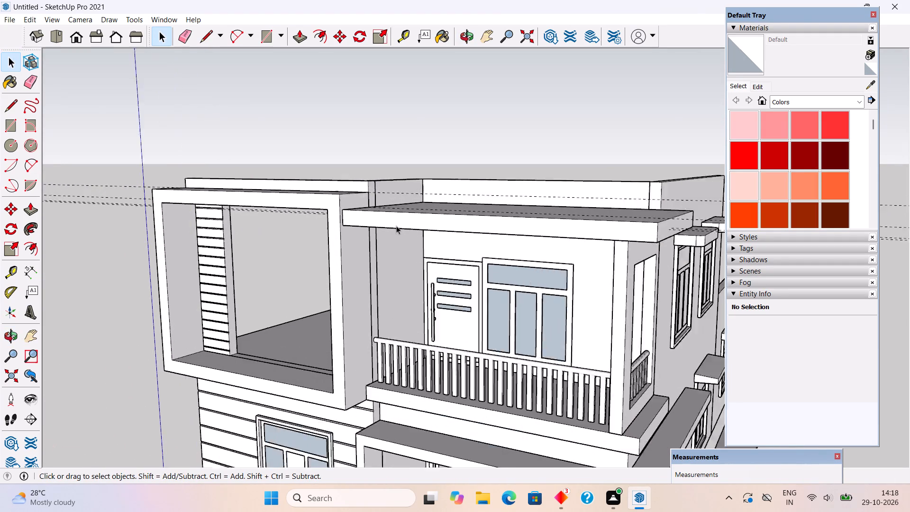
pyautogui.scroll(2, 396, 226)
pyautogui.tripleClick(312, 218)
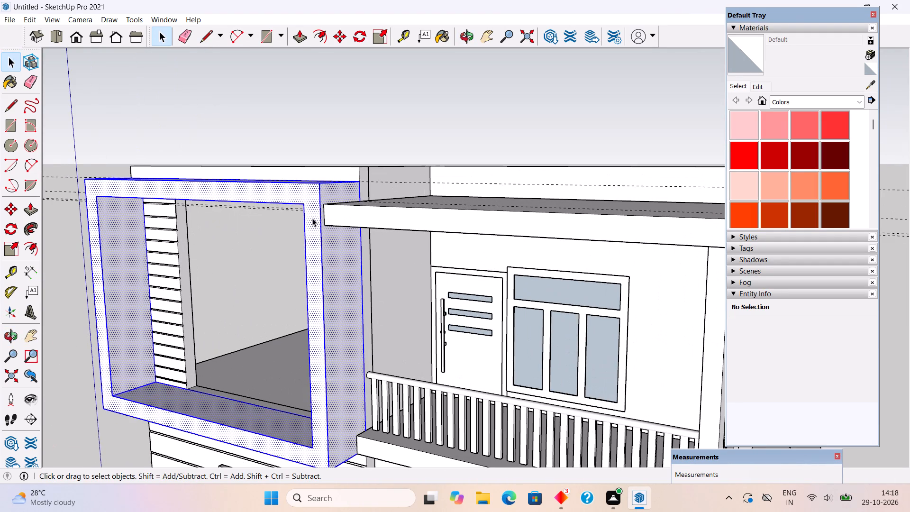
pyautogui.rightClick(312, 218)
pyautogui.click(360, 318)
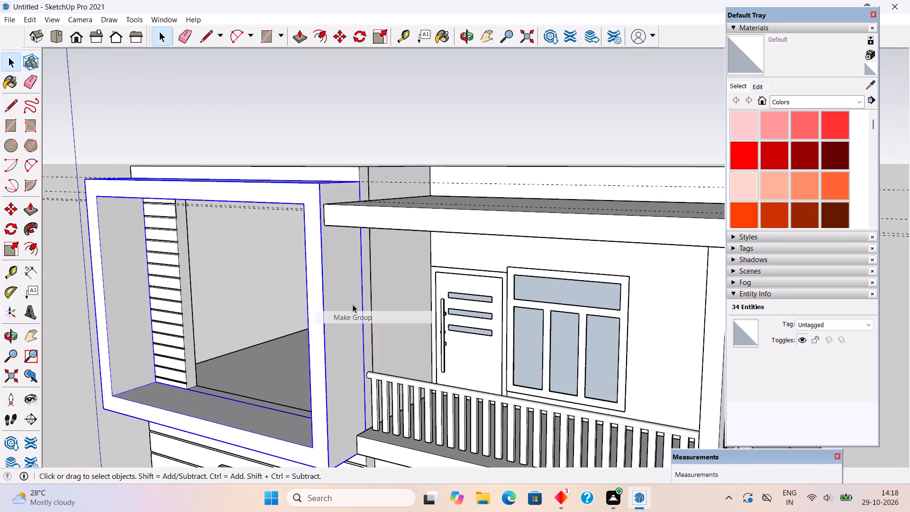
# Push the projecting frame's front face back flush with the front of the balcony roof slab.
pyautogui.tripleClick(316, 246)
pyautogui.press('p')
pyautogui.click(316, 246)
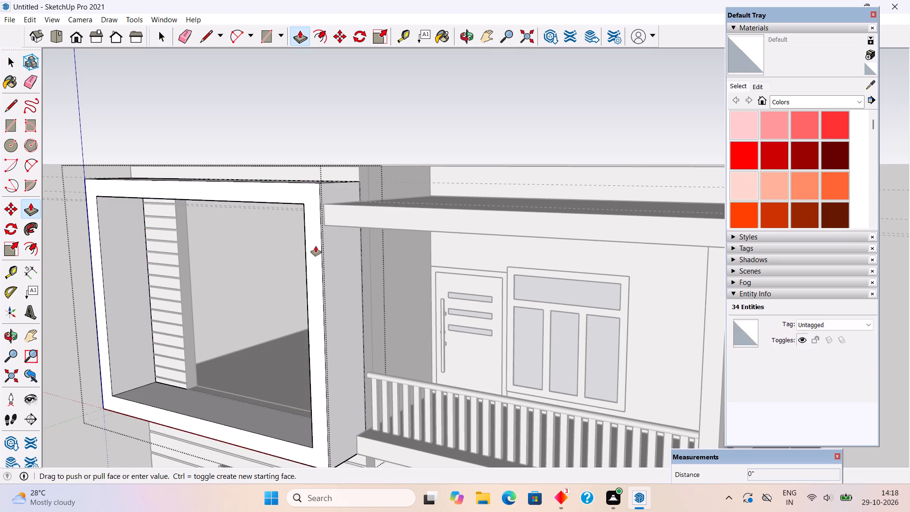
pyautogui.click(334, 217)
pyautogui.press('space')
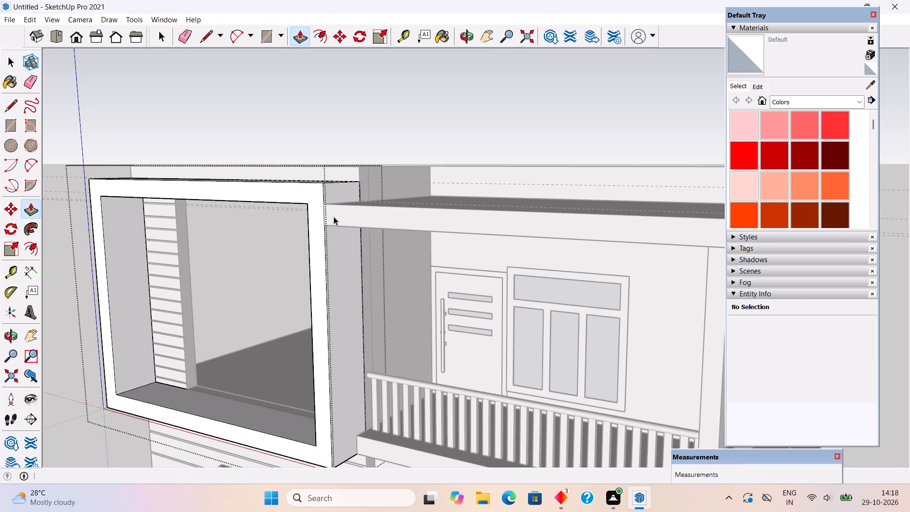
pyautogui.click(334, 133)
# Unhide the four-pane window frame in the upper front opening.
pyautogui.scroll(-6, 350, 202)
pyautogui.moveTo(352, 238); pyautogui.dragTo(441, 213, button='middle')
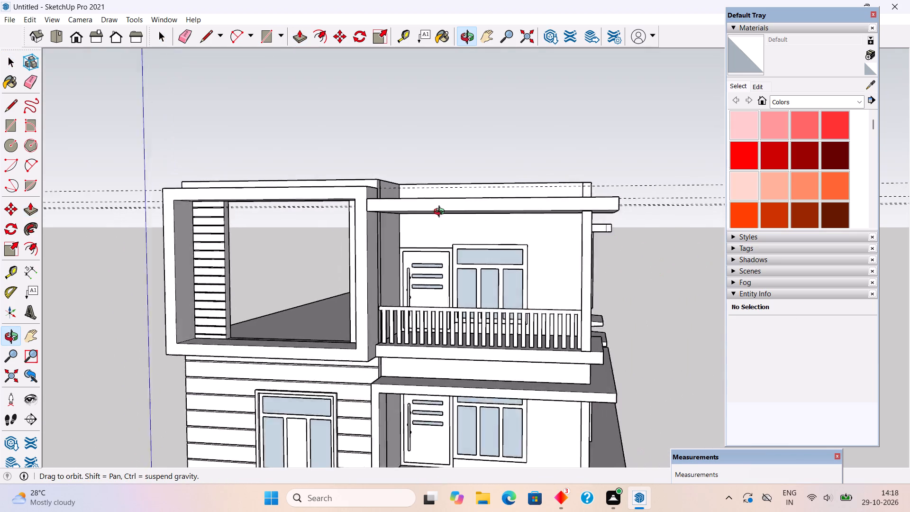
pyautogui.moveTo(441, 213); pyautogui.dragTo(539, 197, button='middle')
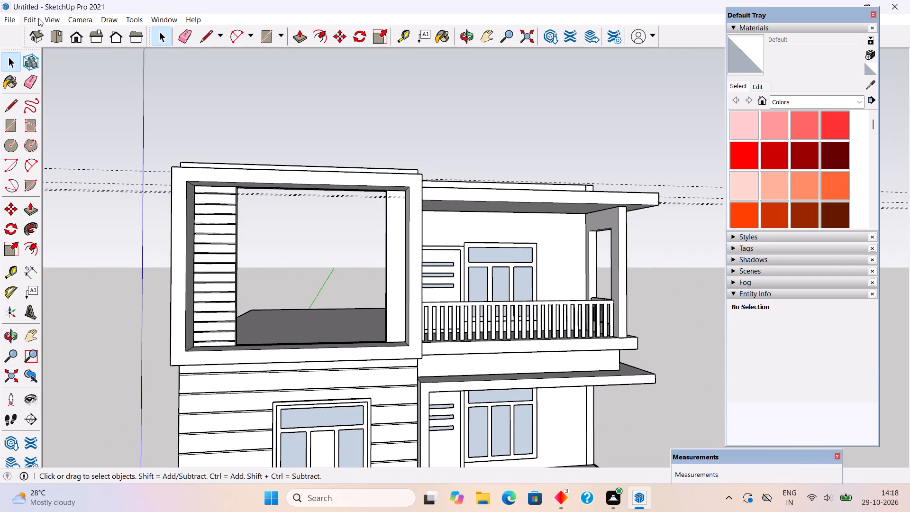
pyautogui.click(31, 20)
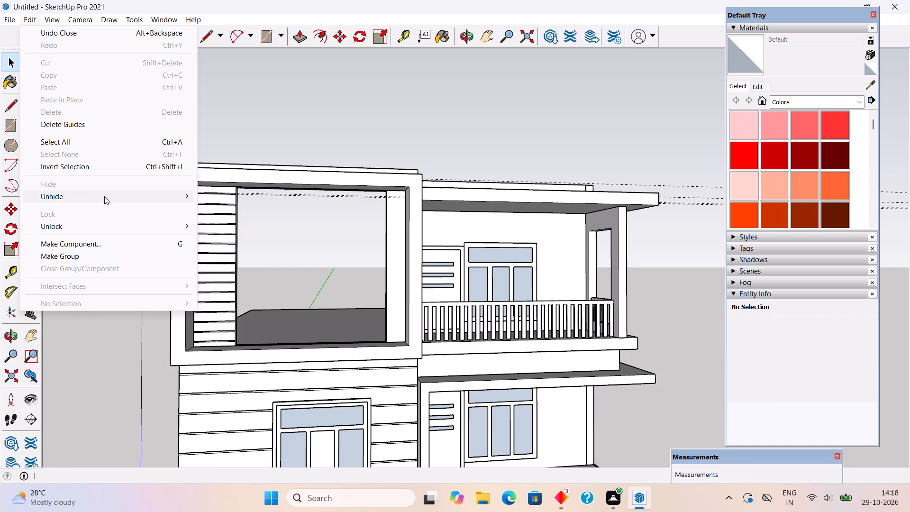
pyautogui.click(104, 196)
pyautogui.click(212, 220)
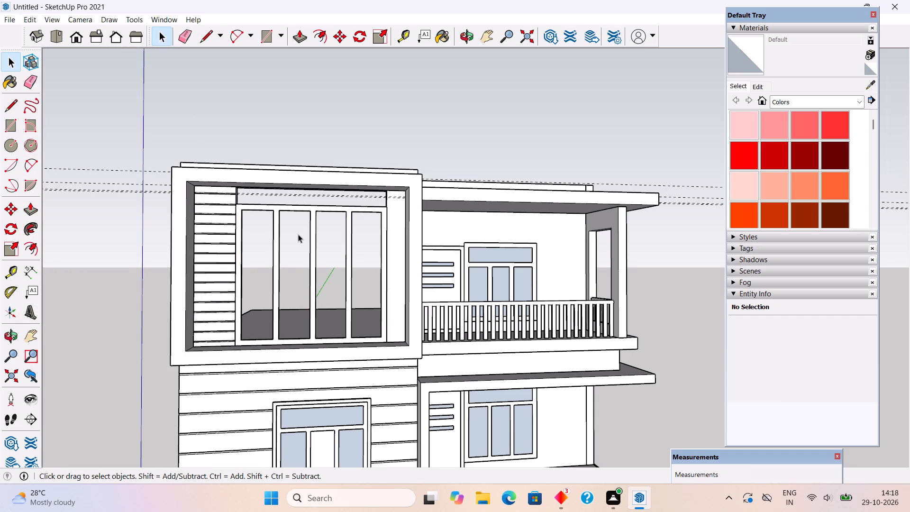
# Extend the window frame's top face upward about 1' 4" to meet the top of the wall opening.
pyautogui.scroll(5, 298, 234)
pyautogui.moveTo(280, 208); pyautogui.dragTo(313, 271, button='middle')
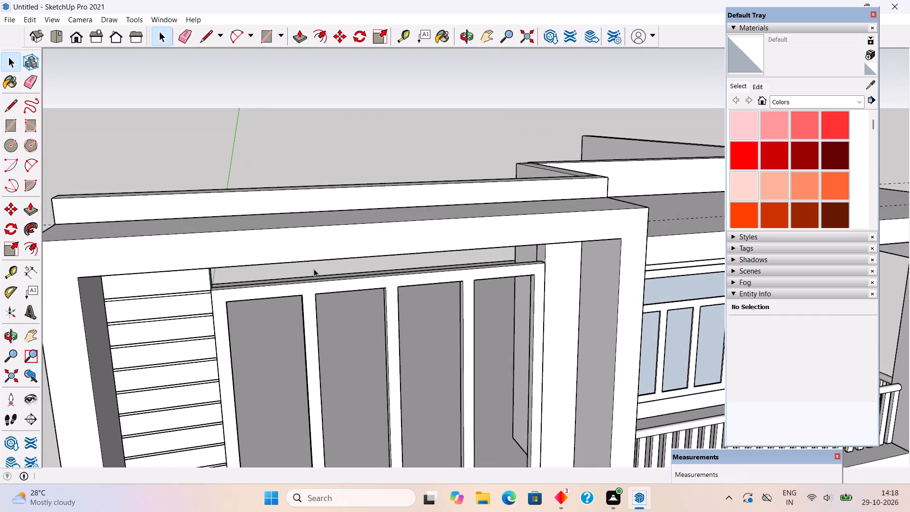
pyautogui.scroll(6, 319, 266)
pyautogui.scroll(-4, 321, 266)
pyautogui.moveTo(362, 305); pyautogui.dragTo(390, 310, button='middle')
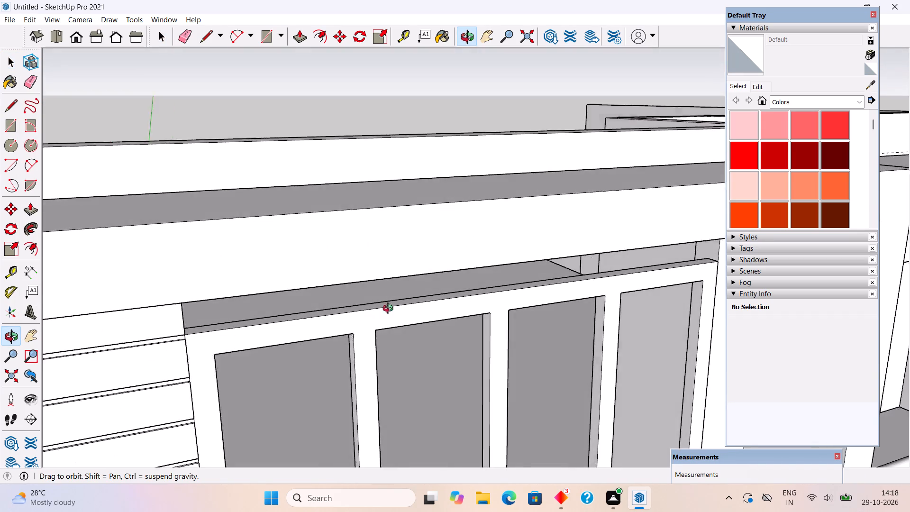
pyautogui.moveTo(390, 310); pyautogui.dragTo(401, 304, button='middle')
pyautogui.scroll(5, 410, 305)
pyautogui.moveTo(432, 302); pyautogui.dragTo(454, 307, button='middle')
pyautogui.tripleClick(446, 309)
pyautogui.press('p')
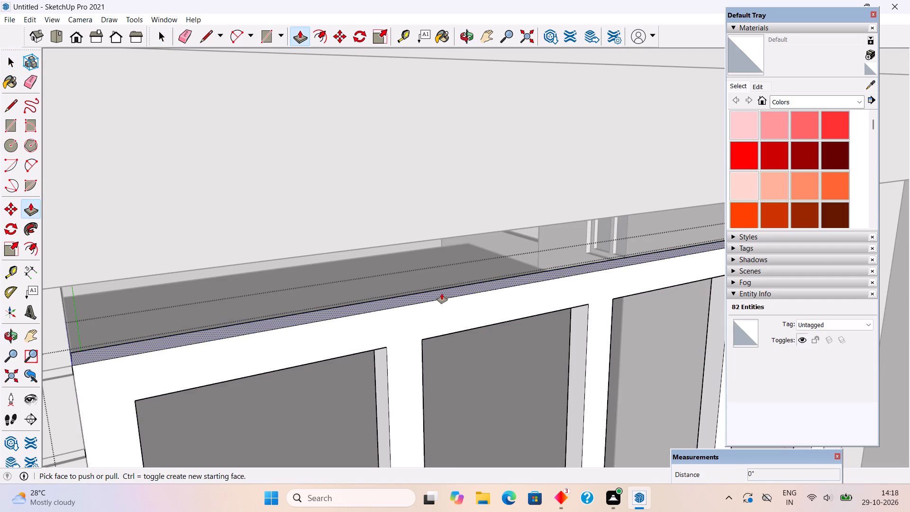
pyautogui.click(442, 293)
pyautogui.scroll(-5, 437, 280)
pyautogui.moveTo(436, 270); pyautogui.dragTo(403, 187, button='middle')
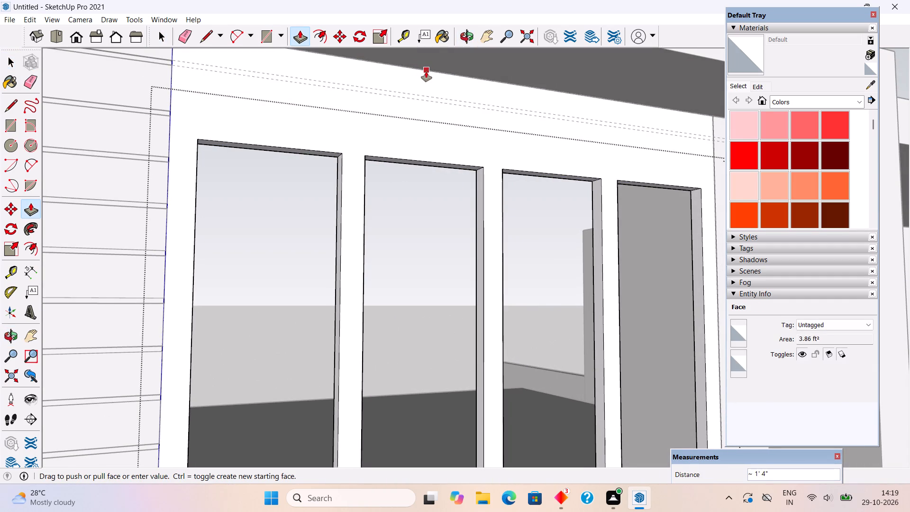
pyautogui.click(426, 72)
# Raise the top faces of the window's first two pane openings from the grooved wall side by 1' 4".
pyautogui.moveTo(439, 204); pyautogui.dragTo(430, 167, button='middle')
pyautogui.scroll(-6, 430, 167)
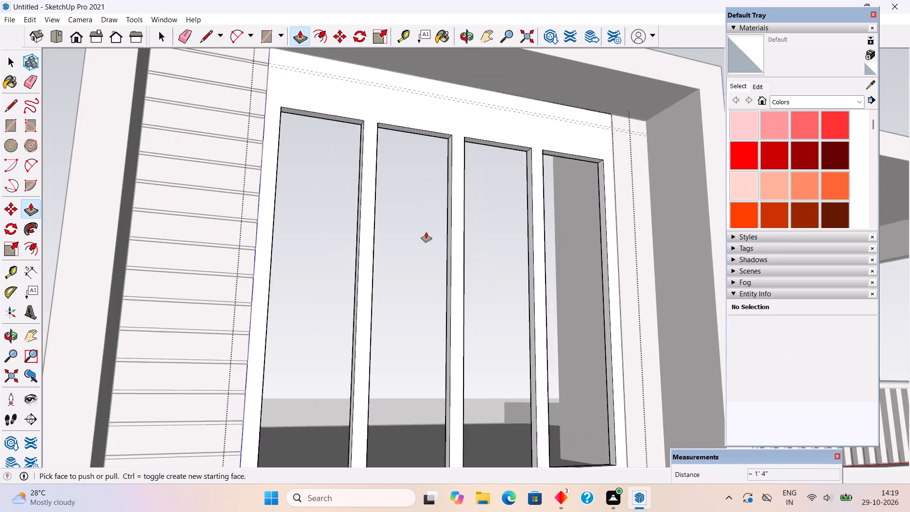
pyautogui.scroll(-1, 426, 232)
pyautogui.moveTo(498, 295); pyautogui.dragTo(486, 254, button='middle')
pyautogui.scroll(-3, 486, 254)
pyautogui.scroll(-5, 484, 337)
pyautogui.moveTo(493, 357); pyautogui.dragTo(492, 294, button='middle')
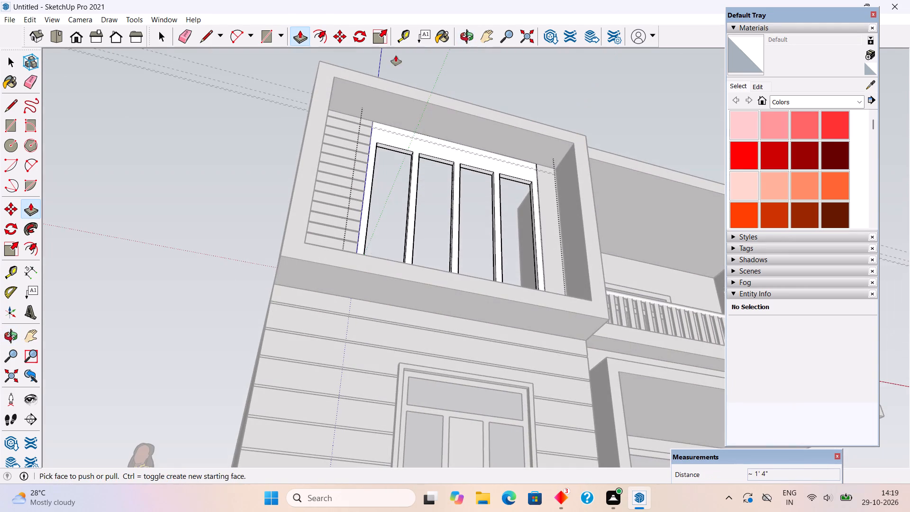
pyautogui.scroll(9, 389, 123)
pyautogui.click(405, 184)
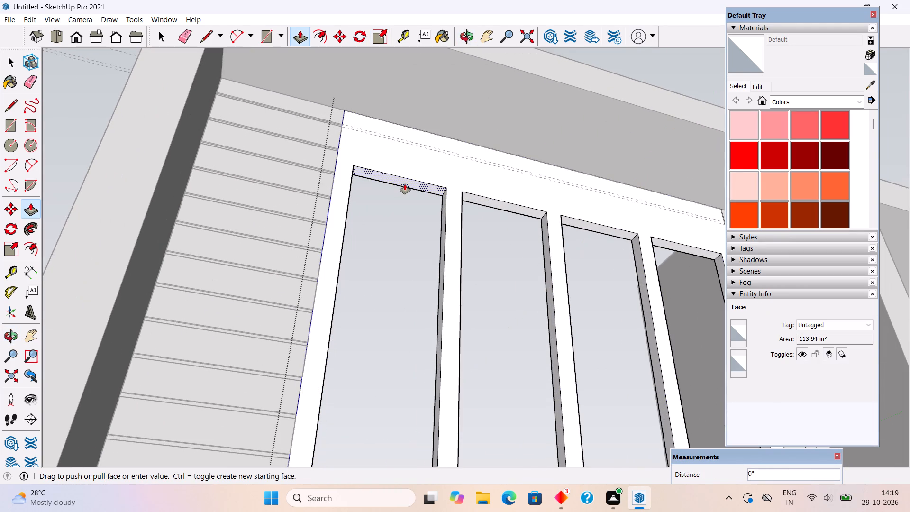
pyautogui.press('1')
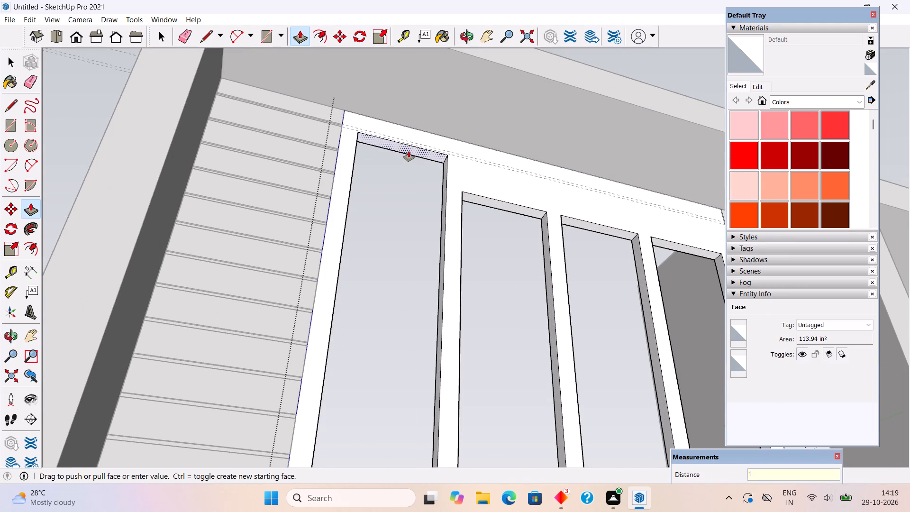
pyautogui.write('\'4"')
pyautogui.press('Return')
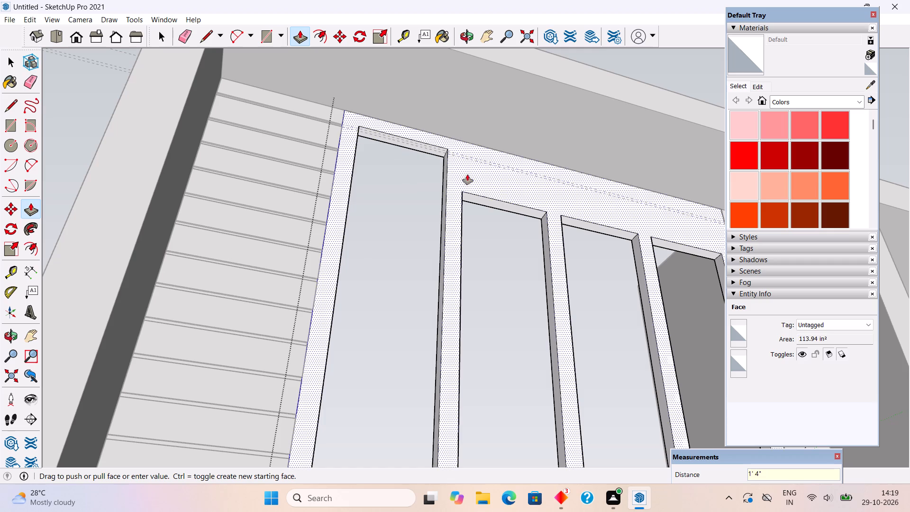
pyautogui.click(494, 204)
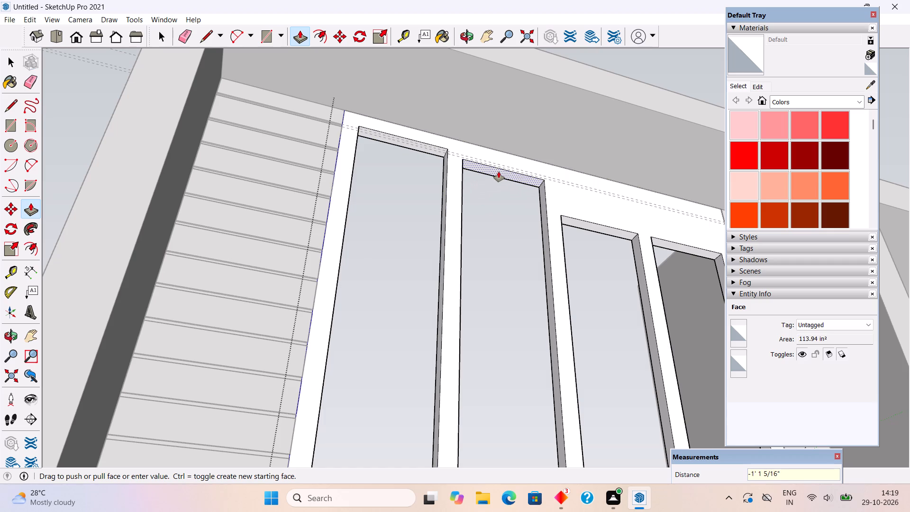
pyautogui.write('1\'4"')
pyautogui.press('Return')
# Raise the top faces of the remaining two pane openings by 1' 4" and finish editing the window frame.
pyautogui.click(615, 233)
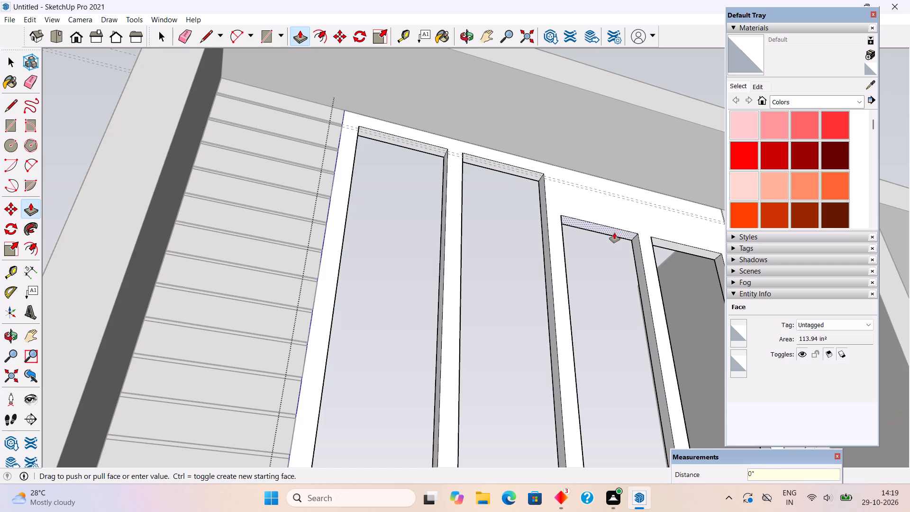
pyautogui.write('1\'4"')
pyautogui.press('Return')
pyautogui.scroll(-4, 436, 253)
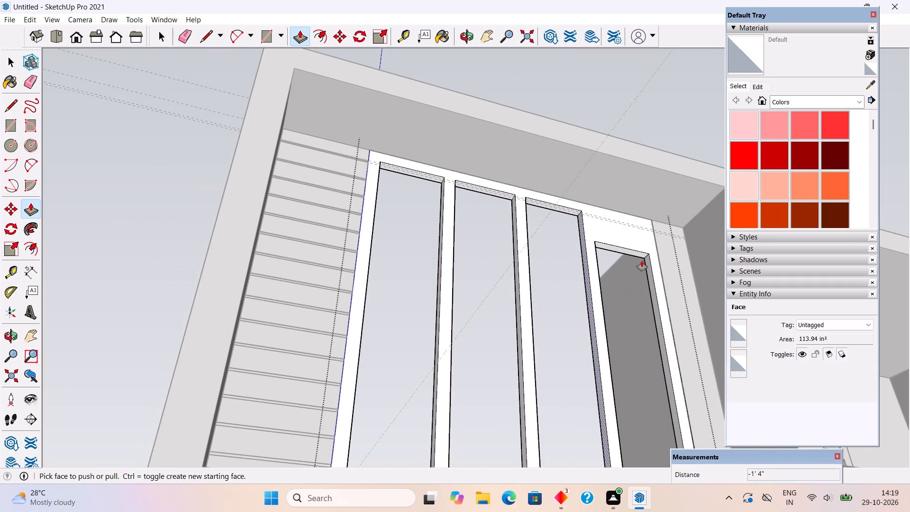
pyautogui.scroll(5, 642, 261)
pyautogui.click(634, 249)
pyautogui.write('1\'4"')
pyautogui.press('Return')
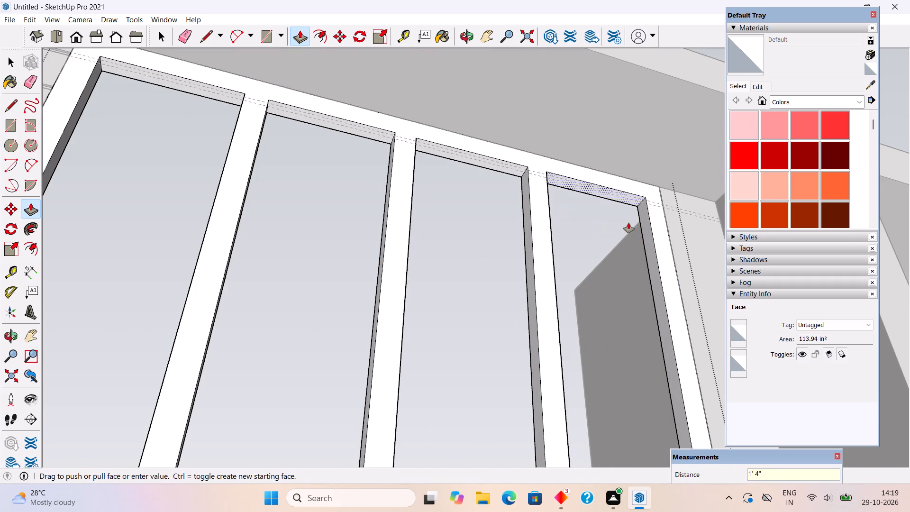
pyautogui.press('space')
pyautogui.scroll(-15, 628, 223)
pyautogui.click(326, 214)
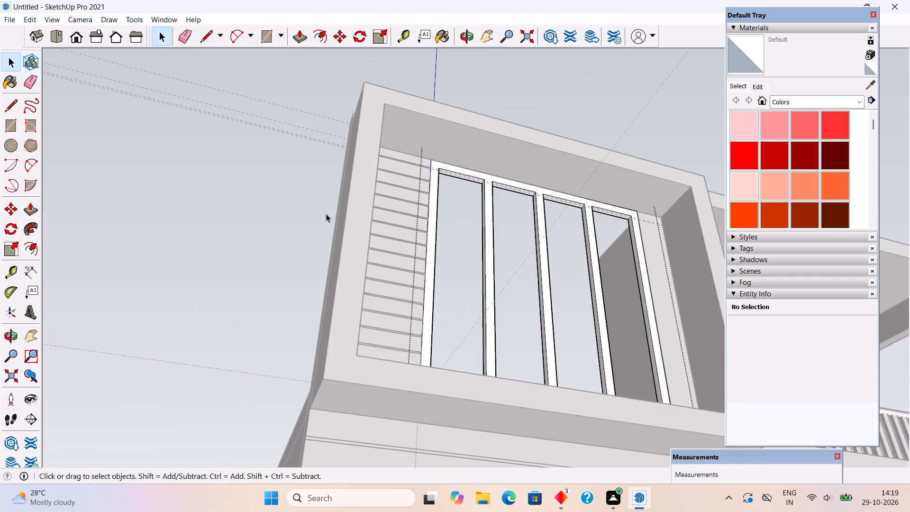
# Draw a glass rectangle of about 2' 4 1/2" by 11' 5" filling each of the window's four pane openings.
pyautogui.moveTo(491, 224); pyautogui.dragTo(339, 355, button='middle')
pyautogui.scroll(-10, 343, 351)
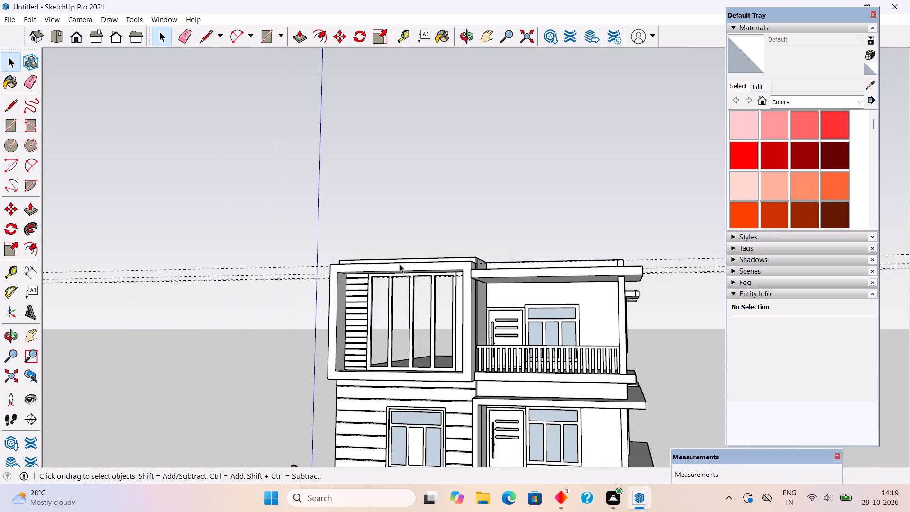
pyautogui.moveTo(419, 305); pyautogui.dragTo(555, 347, button='middle')
pyautogui.scroll(5, 490, 393)
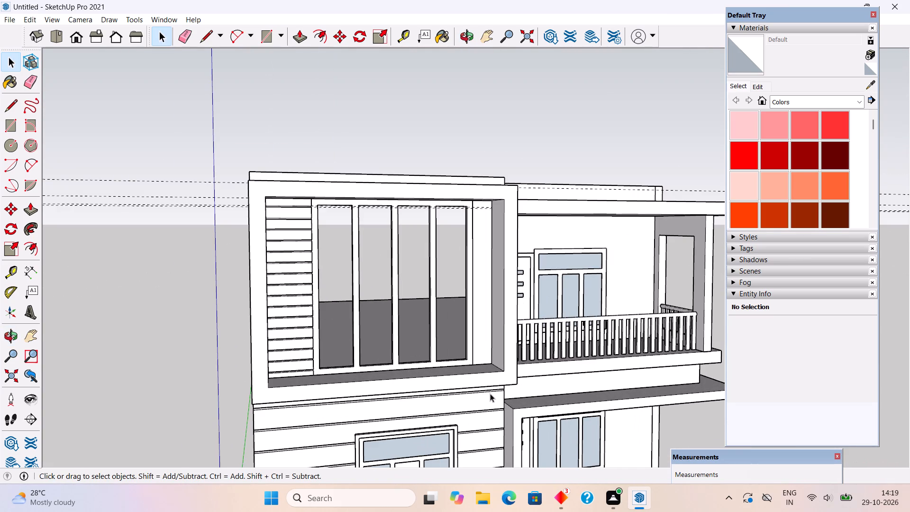
pyautogui.scroll(5, 490, 393)
pyautogui.scroll(-4, 341, 334)
pyautogui.scroll(2, 226, 145)
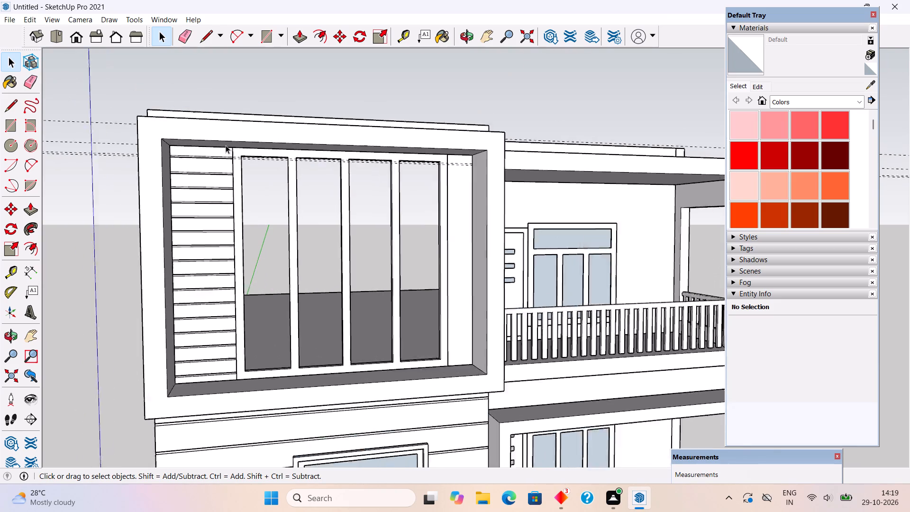
pyautogui.scroll(6, 226, 145)
pyautogui.press('r')
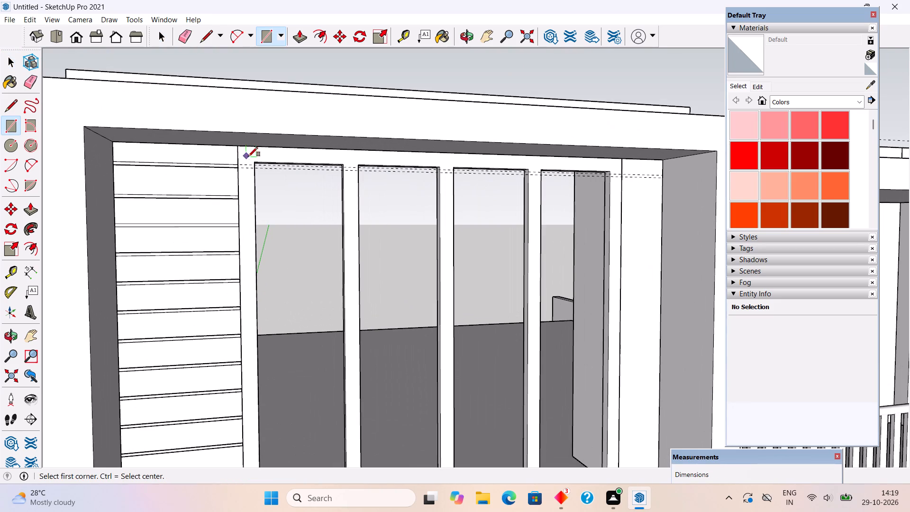
pyautogui.click(253, 163)
pyautogui.scroll(-4, 253, 163)
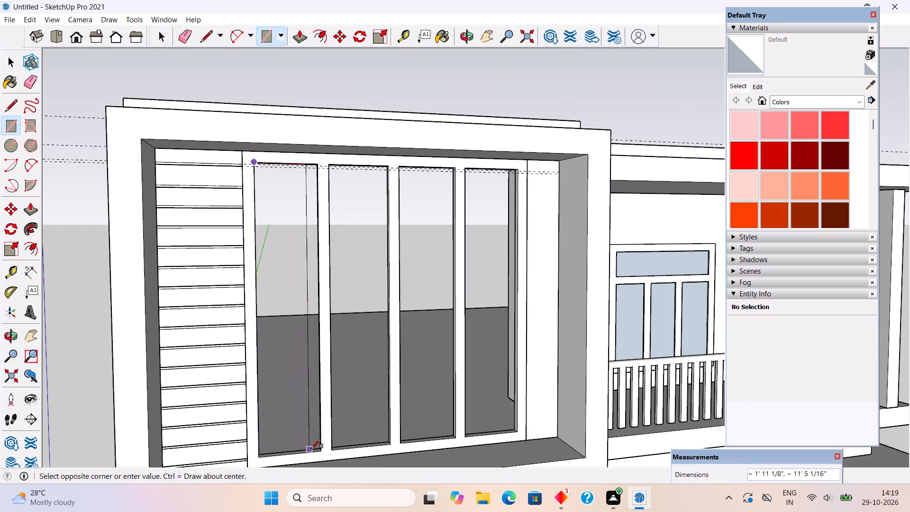
pyautogui.click(318, 452)
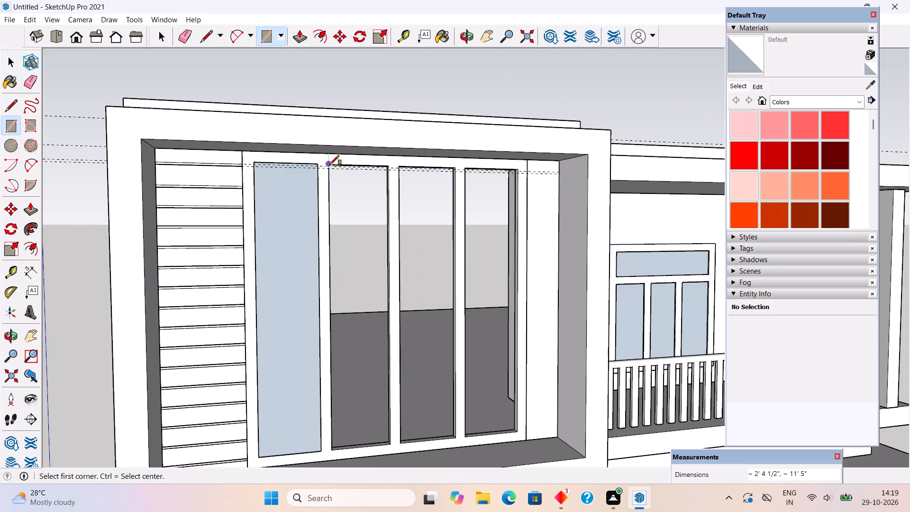
pyautogui.click(330, 165)
pyautogui.click(391, 443)
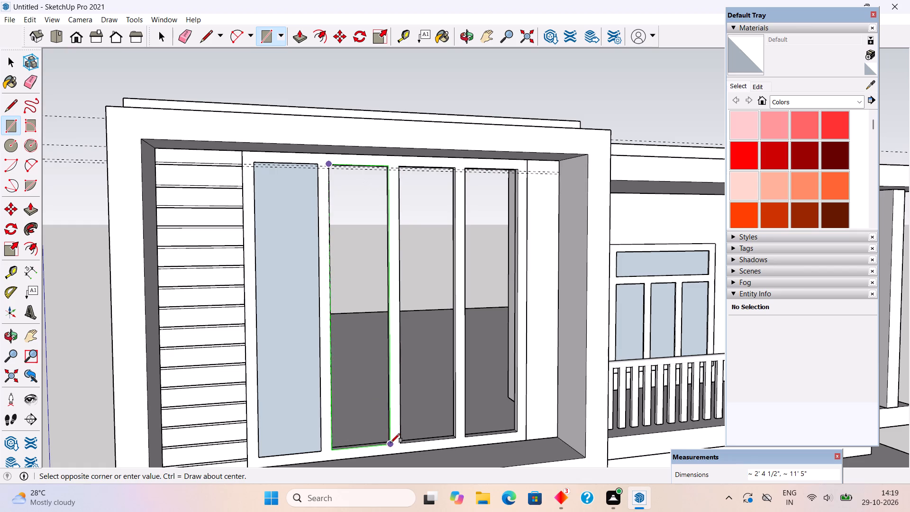
pyautogui.click(398, 168)
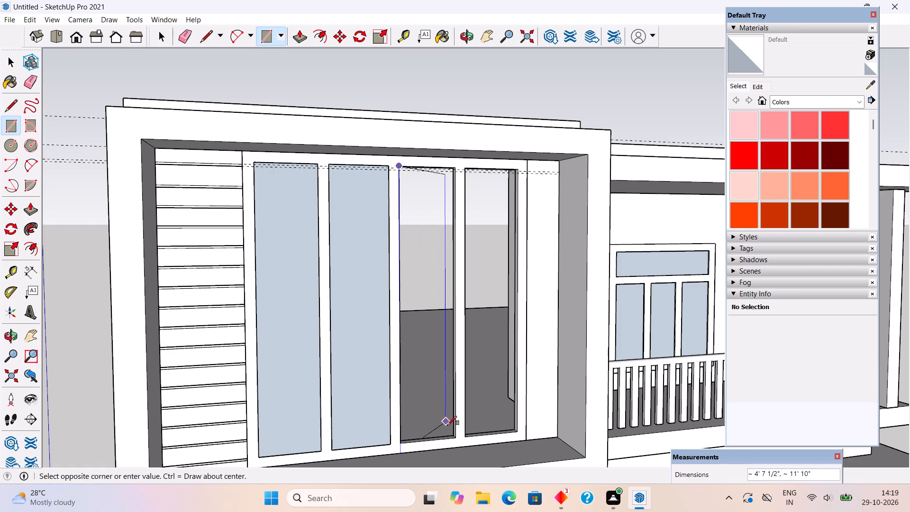
pyautogui.click(457, 434)
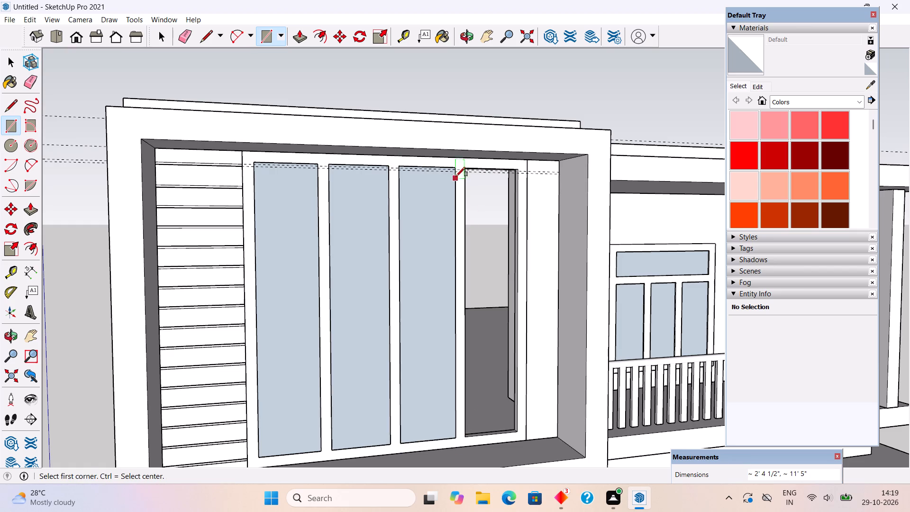
pyautogui.click(464, 168)
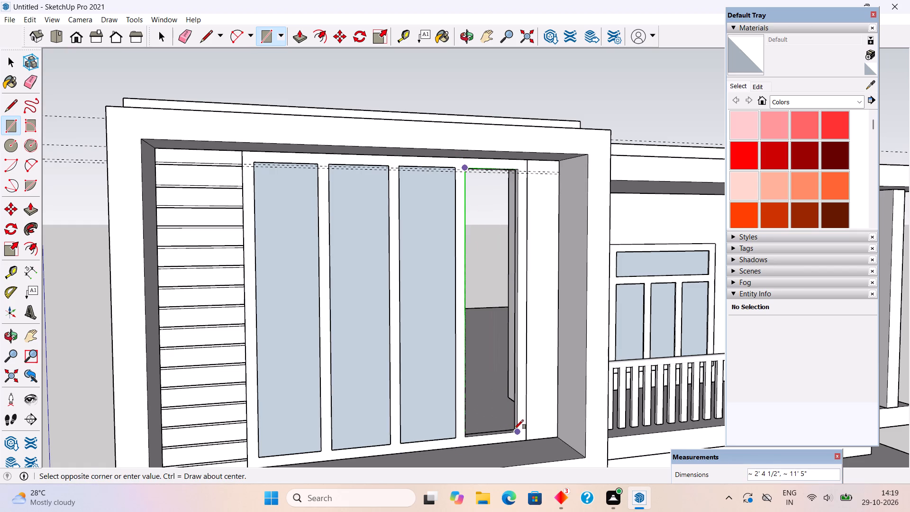
pyautogui.click(514, 429)
pyautogui.press('space')
# Make each of the four glass panes in the tall window its own separate group.
pyautogui.tripleClick(290, 326)
pyautogui.rightClick(289, 326)
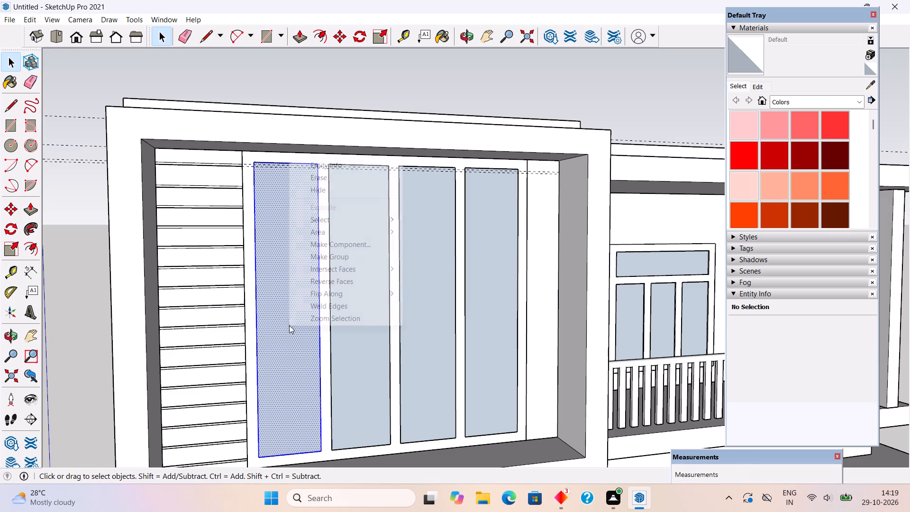
pyautogui.click(311, 261)
pyautogui.tripleClick(372, 265)
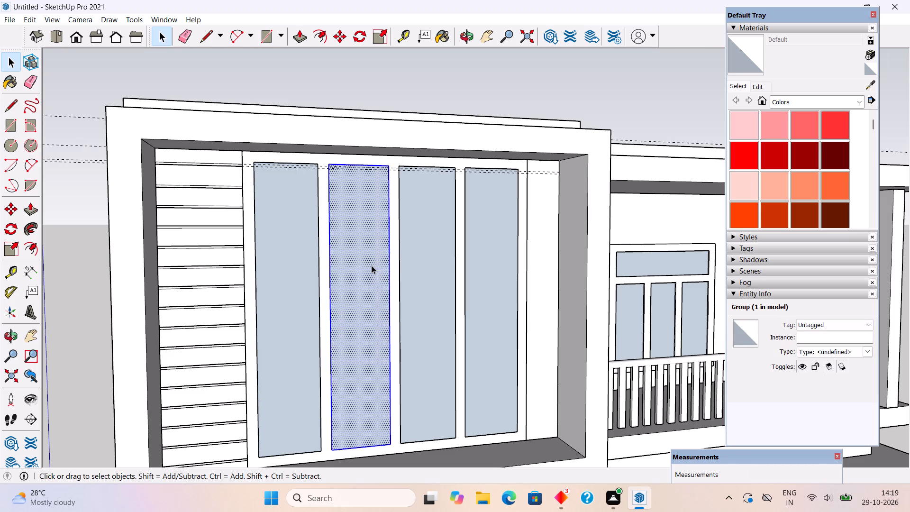
pyautogui.rightClick(372, 265)
pyautogui.click(402, 363)
pyautogui.tripleClick(424, 318)
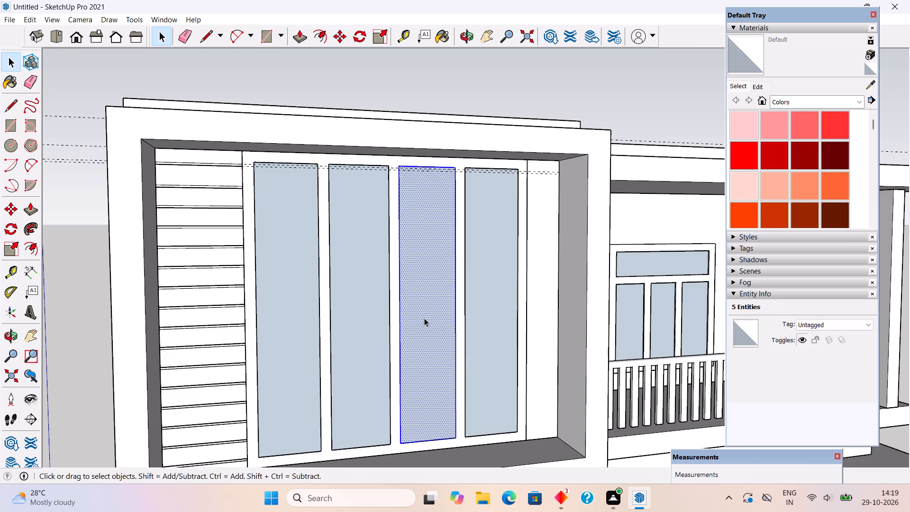
pyautogui.rightClick(424, 318)
pyautogui.click(445, 251)
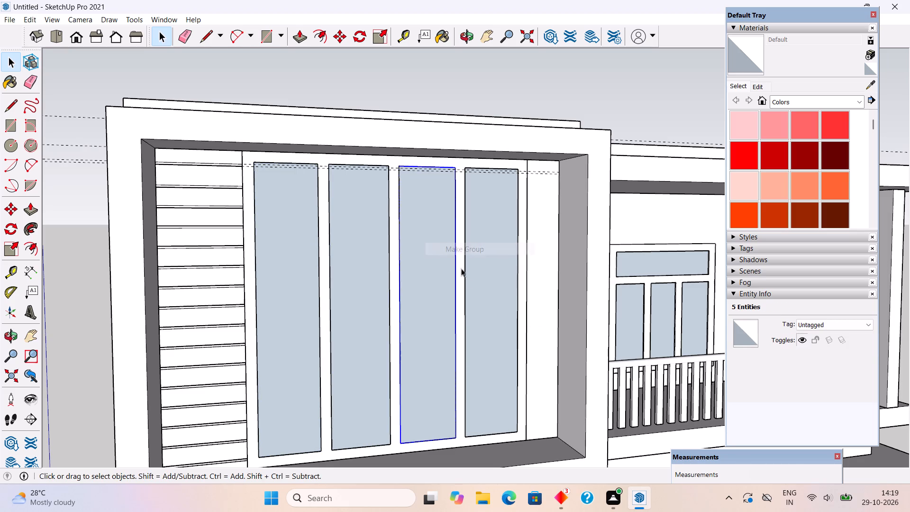
pyautogui.tripleClick(471, 283)
pyautogui.rightClick(471, 283)
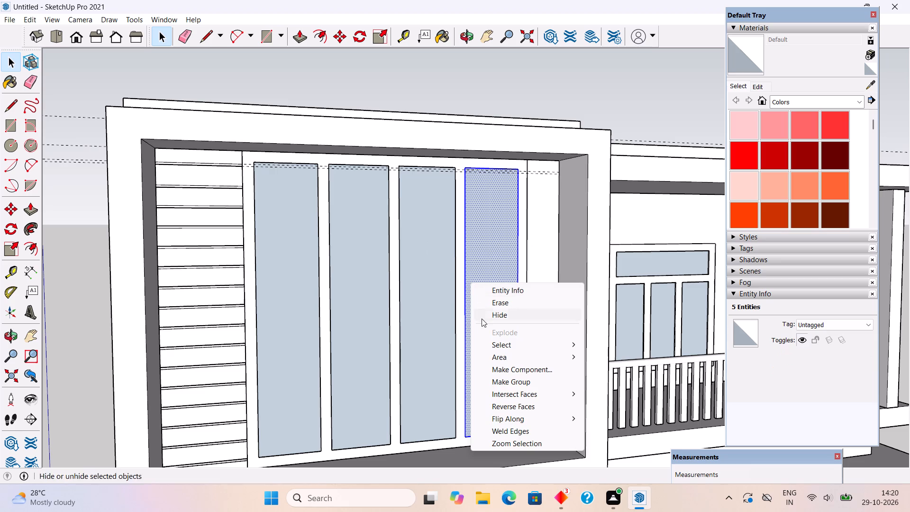
pyautogui.click(499, 382)
# Push/Pull the front face of the four-pane window frame by 1" and finish editing the frame.
pyautogui.scroll(5, 537, 414)
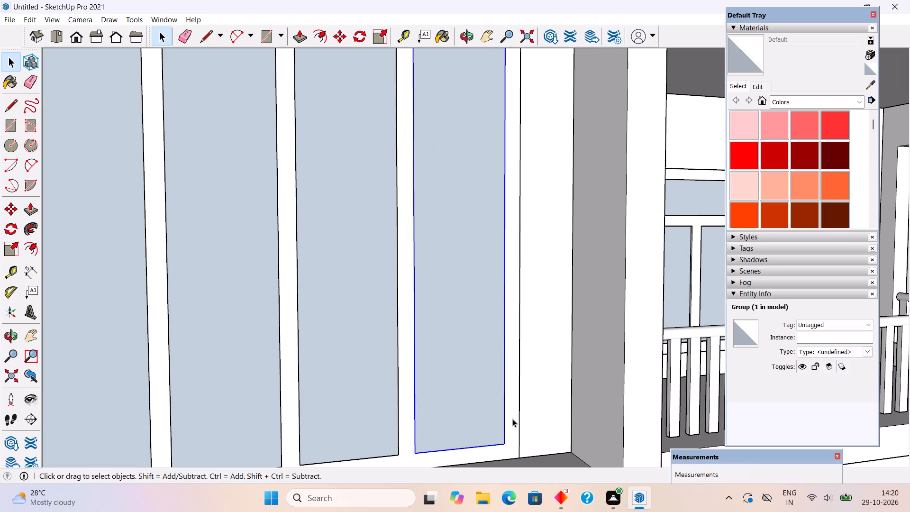
pyautogui.tripleClick(289, 384)
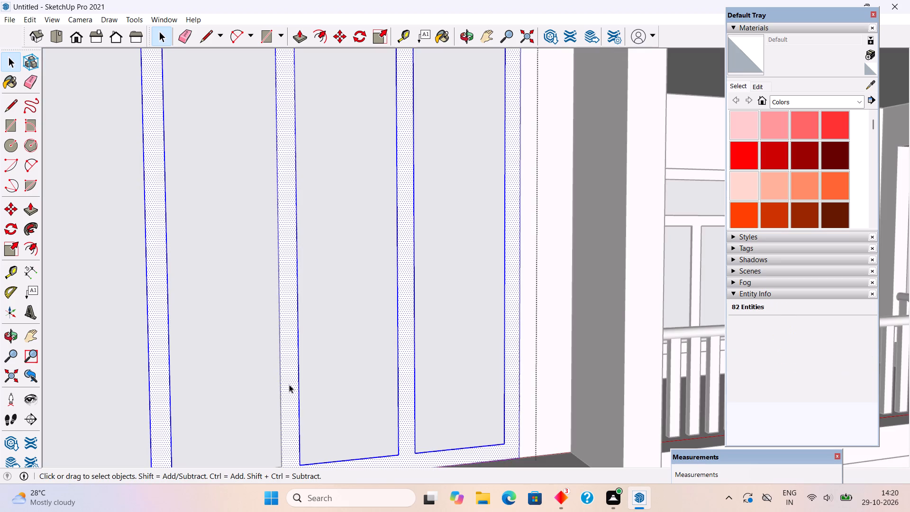
pyautogui.press('p')
pyautogui.click(289, 384)
pyautogui.write('1"')
pyautogui.press('Return')
pyautogui.press('space')
pyautogui.scroll(-5, 312, 348)
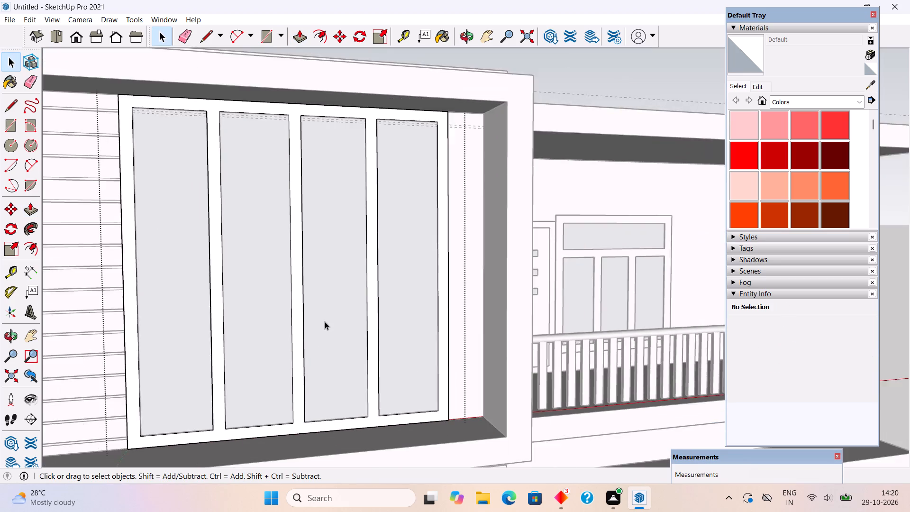
pyautogui.scroll(-11, 325, 321)
pyautogui.click(190, 203)
# Examine the four-pane window and the upper front facade from several angles and distances.
pyautogui.scroll(3, 356, 384)
pyautogui.moveTo(312, 362); pyautogui.dragTo(177, 336, button='middle')
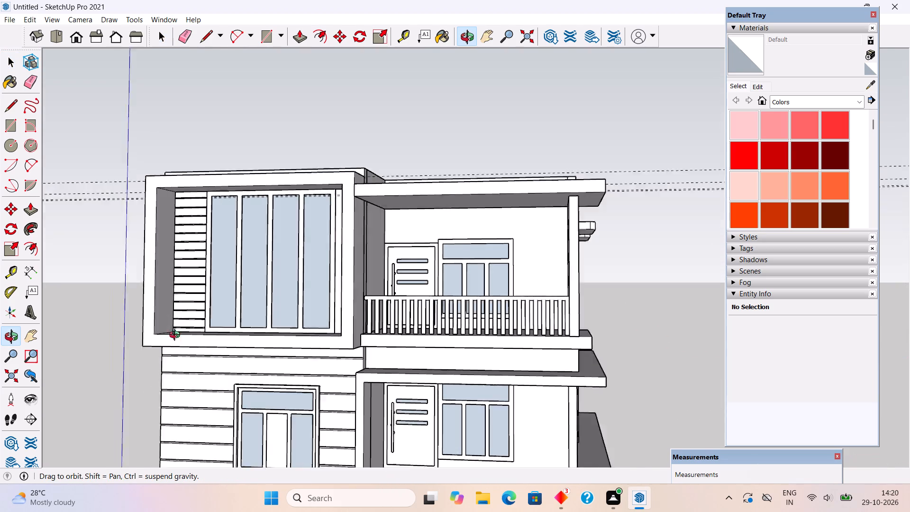
pyautogui.moveTo(177, 336); pyautogui.dragTo(390, 338, button='middle')
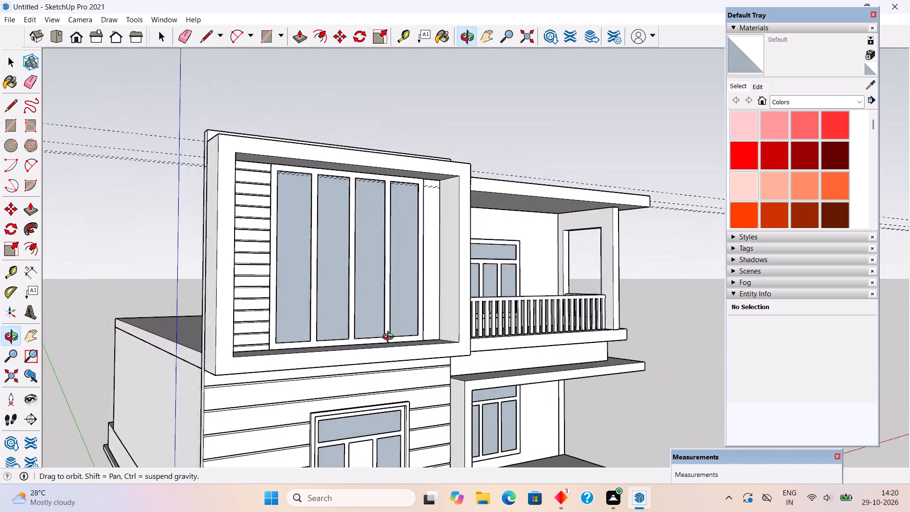
pyautogui.moveTo(390, 338); pyautogui.dragTo(308, 348, button='middle')
pyautogui.scroll(1, 300, 345)
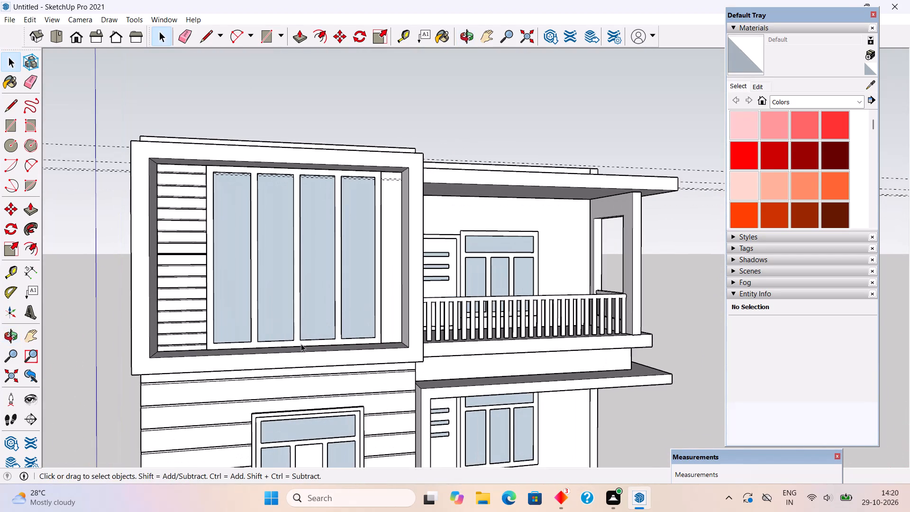
pyautogui.scroll(8, 182, 261)
pyautogui.moveTo(182, 256); pyautogui.dragTo(99, 298, button='middle')
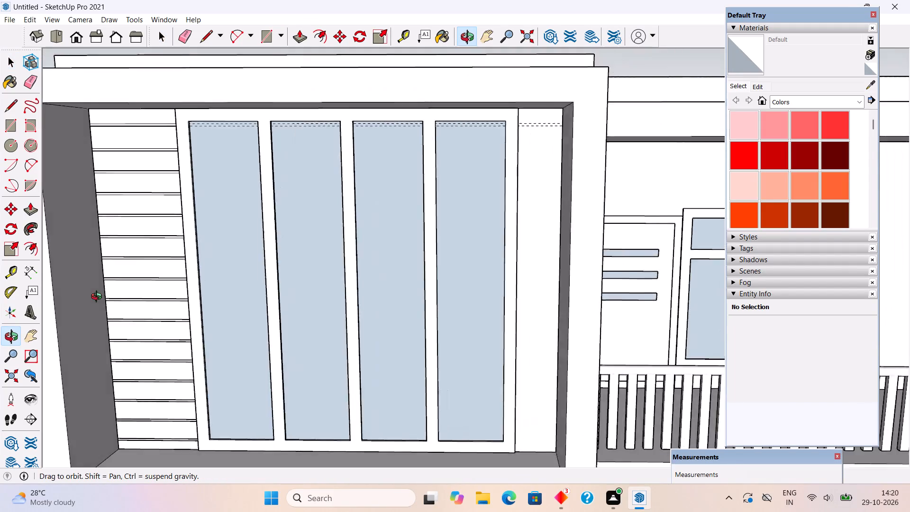
pyautogui.moveTo(99, 298); pyautogui.dragTo(55, 315, button='middle')
pyautogui.scroll(2, 153, 285)
pyautogui.scroll(-5, 173, 295)
pyautogui.scroll(-9, 305, 362)
pyautogui.moveTo(305, 362); pyautogui.dragTo(300, 359, button='middle')
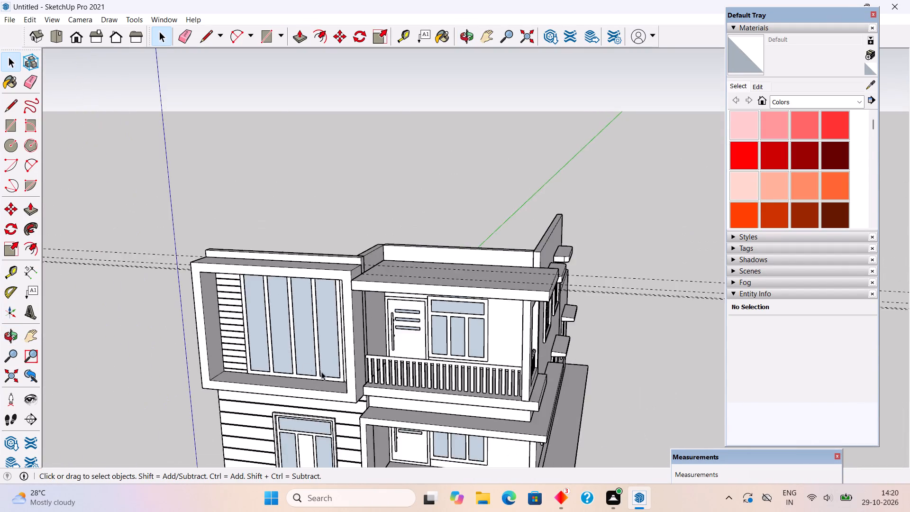
pyautogui.moveTo(320, 368); pyautogui.dragTo(445, 264, button='middle')
pyautogui.scroll(-5, 280, 389)
pyautogui.scroll(4, 280, 389)
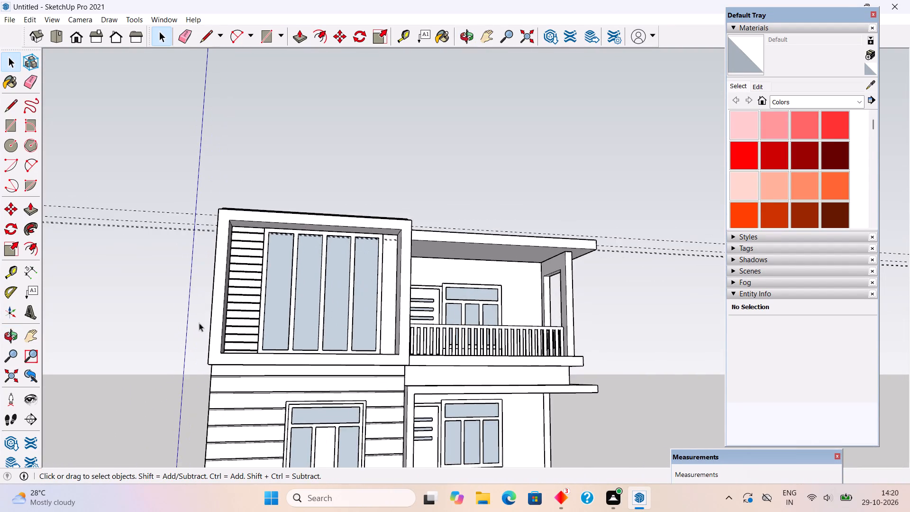
pyautogui.scroll(2, 174, 288)
pyautogui.moveTo(184, 316); pyautogui.dragTo(155, 361, button='middle')
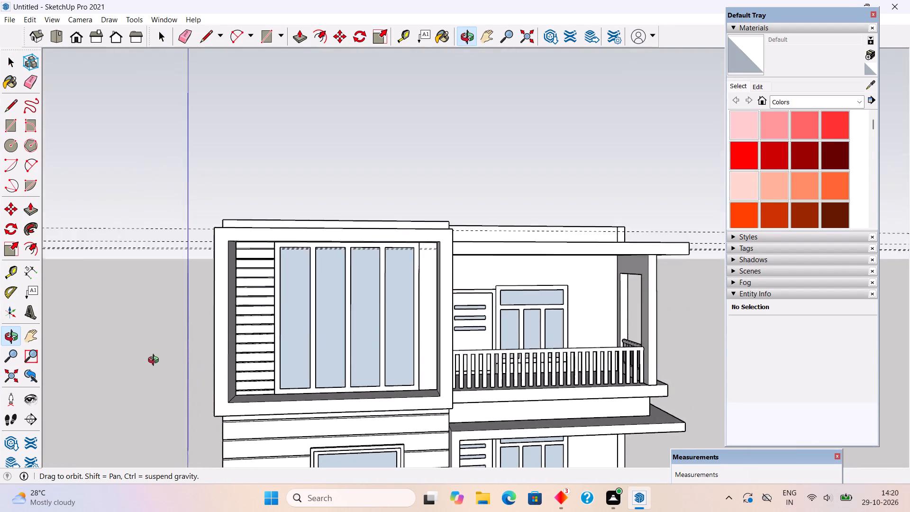
pyautogui.moveTo(155, 361); pyautogui.dragTo(188, 349, button='middle')
pyautogui.moveTo(441, 282); pyautogui.dragTo(218, 296, button='middle')
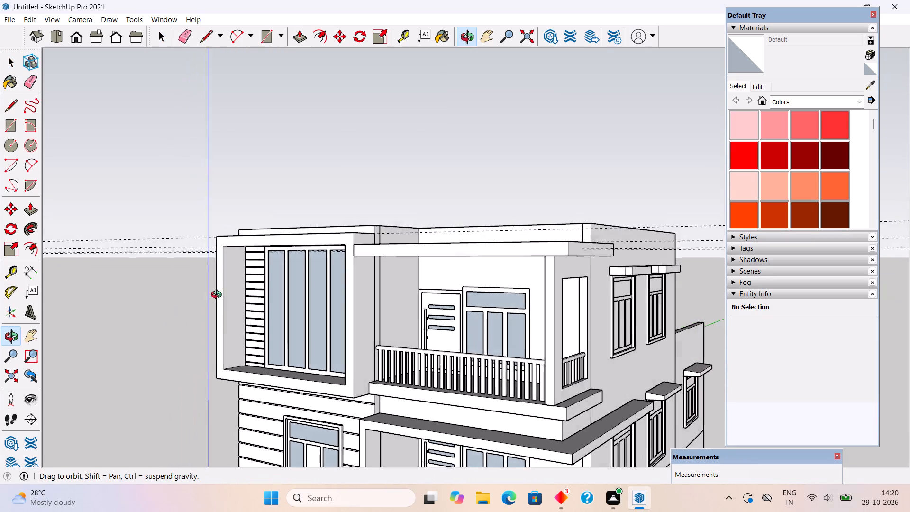
pyautogui.moveTo(218, 296); pyautogui.dragTo(395, 285, button='middle')
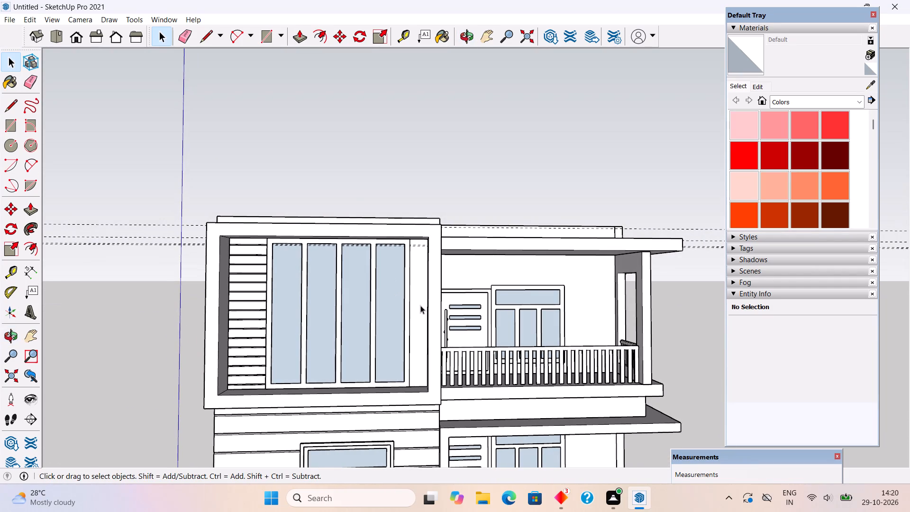
# Isolate the grooved upper front wall by inverting its selection and hiding everything else.
pyautogui.click(419, 306)
pyautogui.rightClick(419, 306)
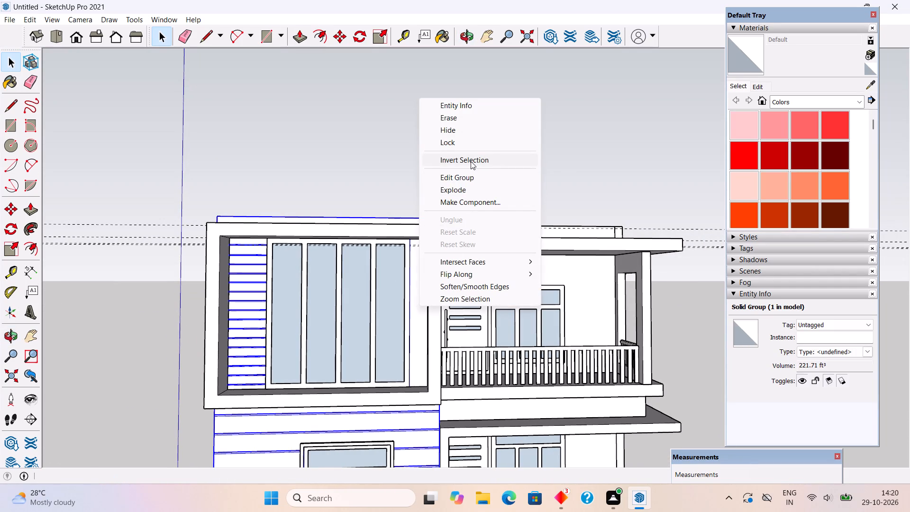
pyautogui.click(471, 161)
pyautogui.rightClick(465, 235)
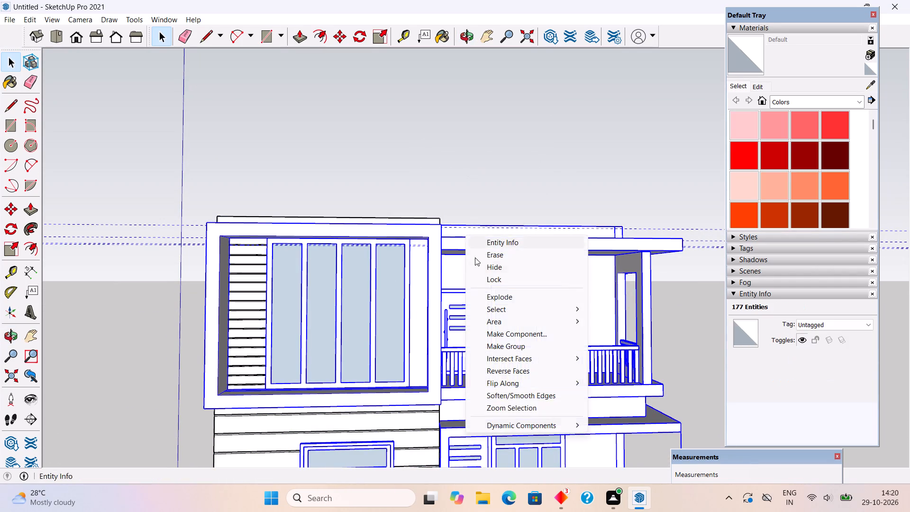
pyautogui.click(477, 264)
# Place guide lines along the upper and lower edges of the wall's top two grooves.
pyautogui.scroll(7, 237, 238)
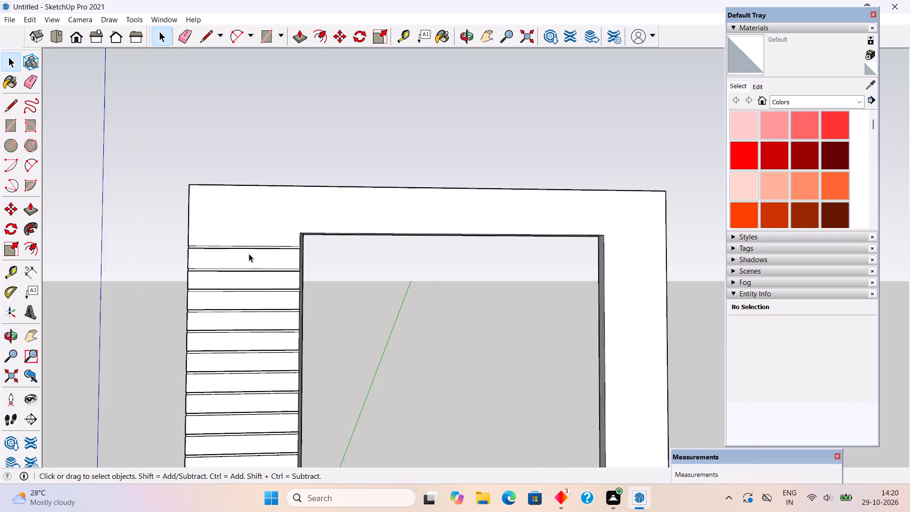
pyautogui.scroll(5, 249, 254)
pyautogui.moveTo(281, 260); pyautogui.dragTo(291, 290, button='middle')
pyautogui.scroll(1, 291, 290)
pyautogui.scroll(6, 274, 243)
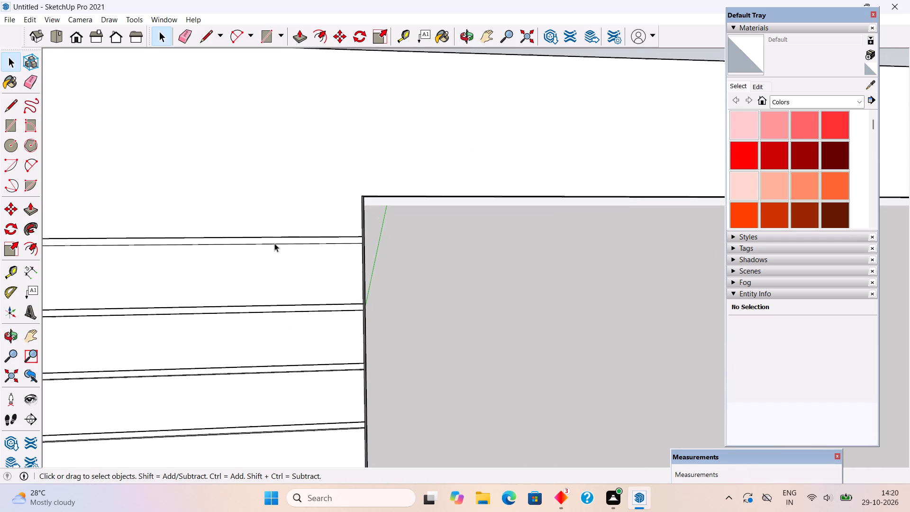
pyautogui.press('t')
pyautogui.doubleClick(292, 238)
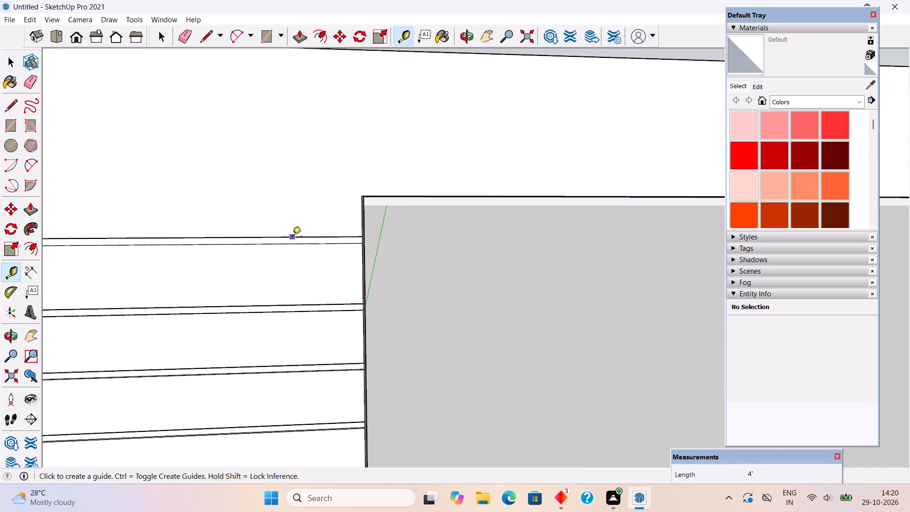
pyautogui.doubleClick(301, 247)
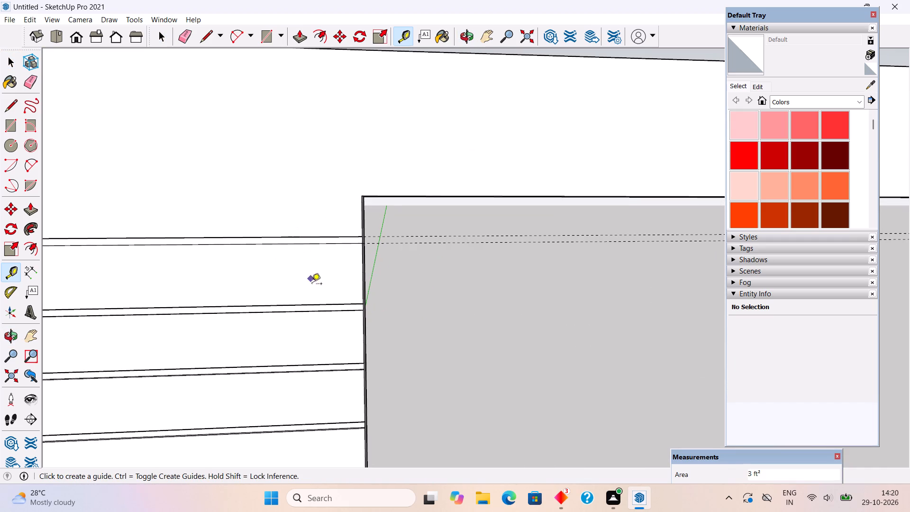
pyautogui.doubleClick(326, 305)
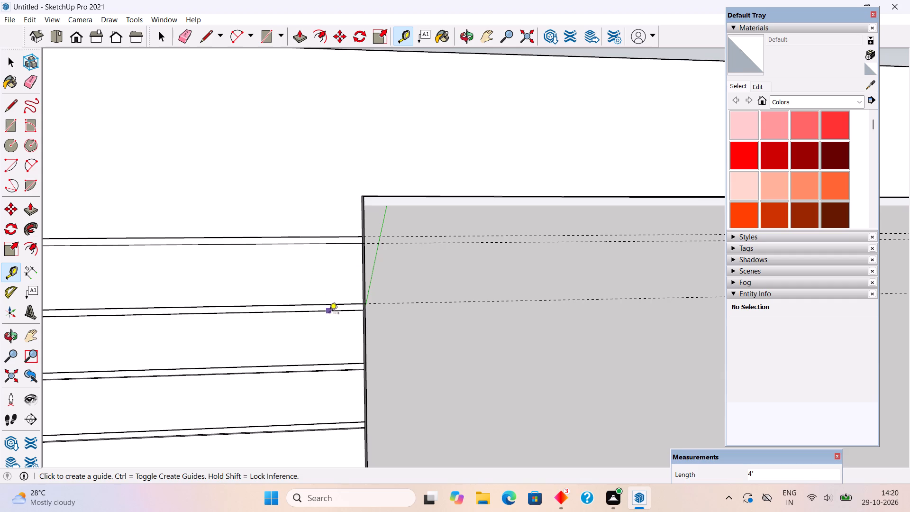
pyautogui.doubleClick(329, 314)
# Place guide lines along the upper and lower edges of the third and fourth grooves from the top.
pyautogui.moveTo(321, 348); pyautogui.dragTo(208, 311, button='middle')
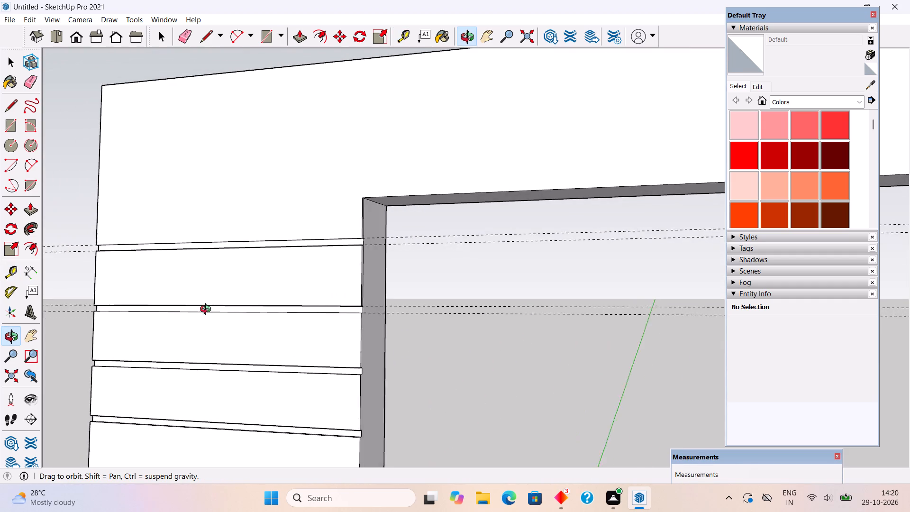
pyautogui.moveTo(208, 311); pyautogui.dragTo(92, 301, button='middle')
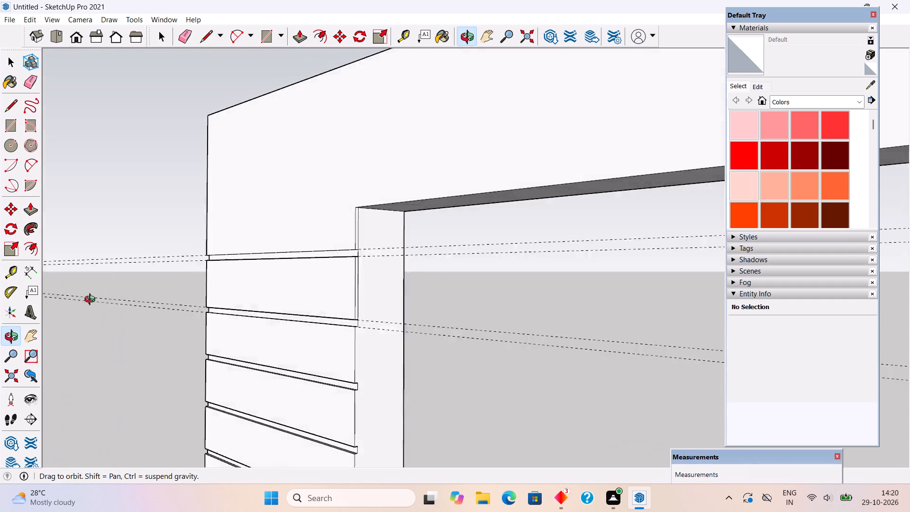
pyautogui.moveTo(92, 301); pyautogui.dragTo(136, 279, button='middle')
pyautogui.scroll(-4, 144, 286)
pyautogui.scroll(-5, 164, 321)
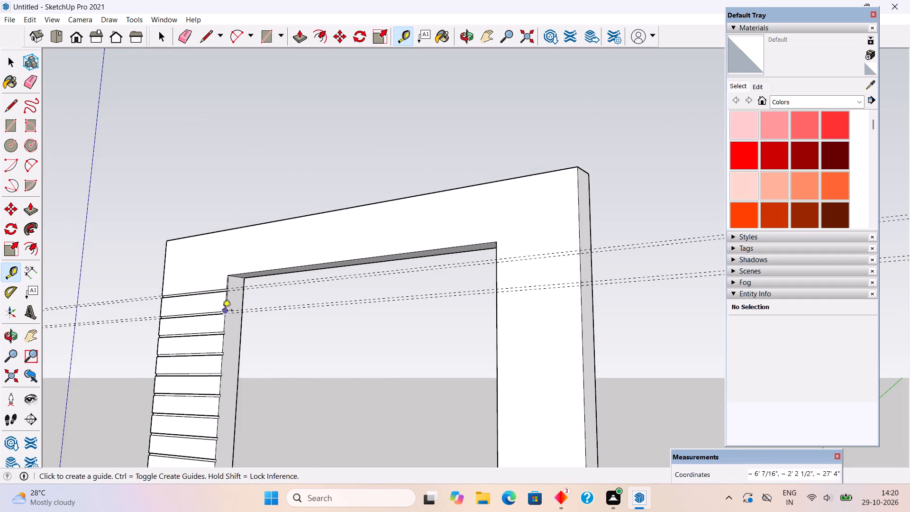
pyautogui.scroll(10, 221, 317)
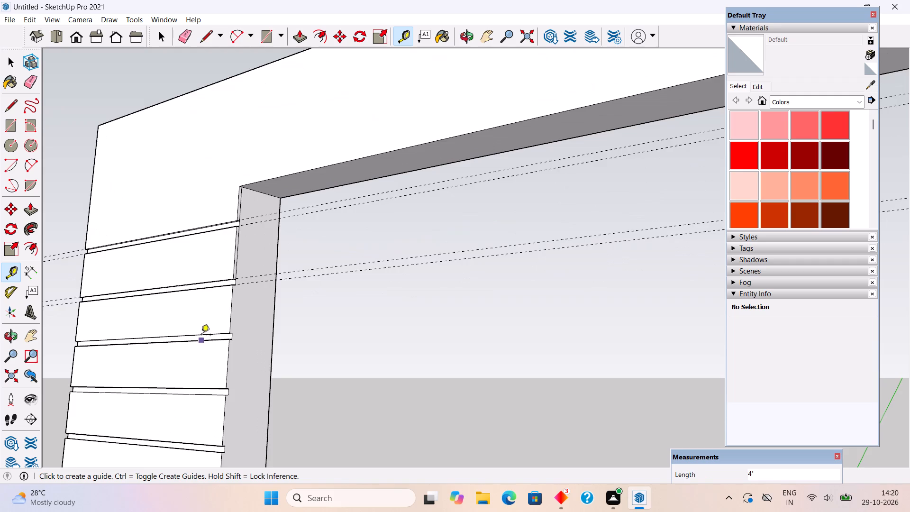
pyautogui.scroll(5, 200, 332)
pyautogui.doubleClick(215, 333)
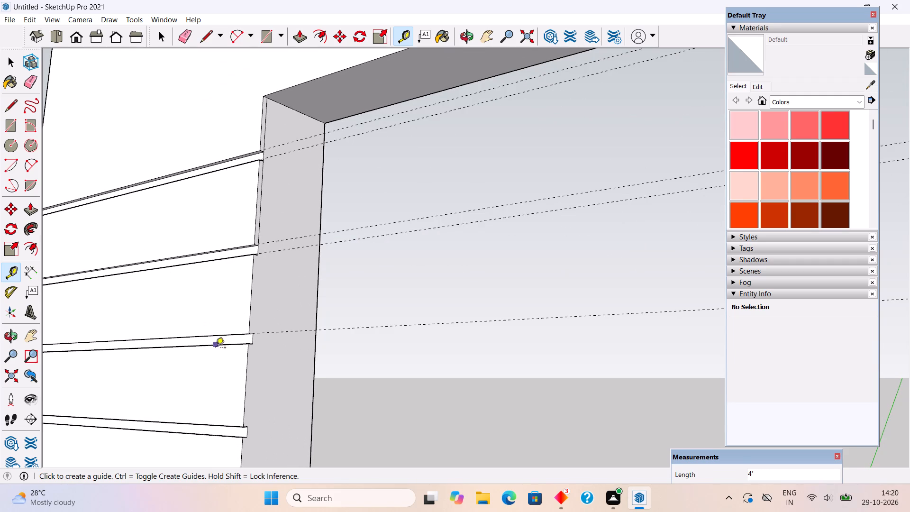
pyautogui.doubleClick(218, 345)
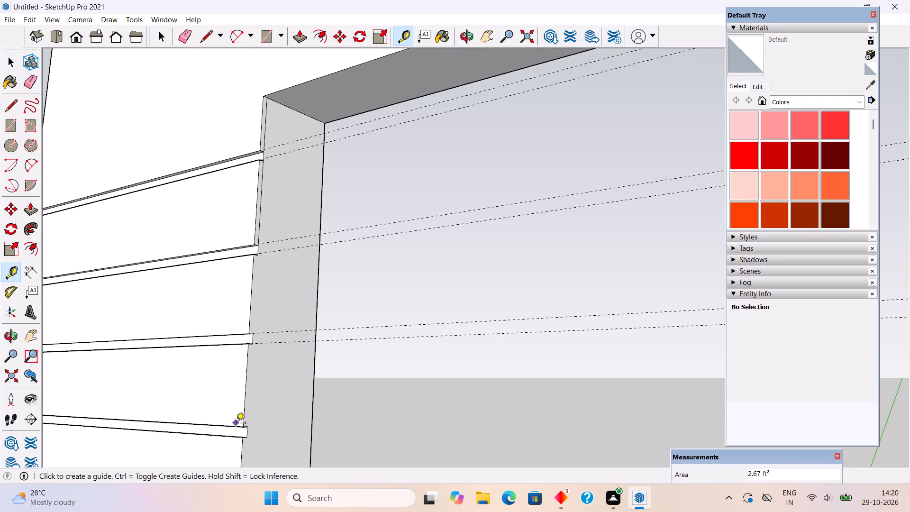
pyautogui.doubleClick(237, 427)
pyautogui.scroll(-9, 266, 296)
pyautogui.scroll(4, 240, 347)
pyautogui.doubleClick(241, 347)
# Place guide lines along both edges of the fifth, sixth and seventh grooves from the top.
pyautogui.doubleClick(241, 399)
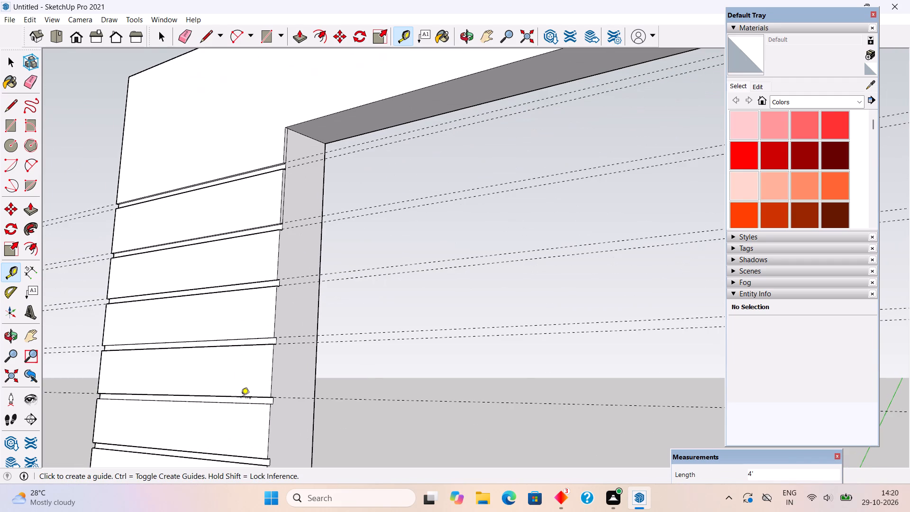
pyautogui.doubleClick(248, 406)
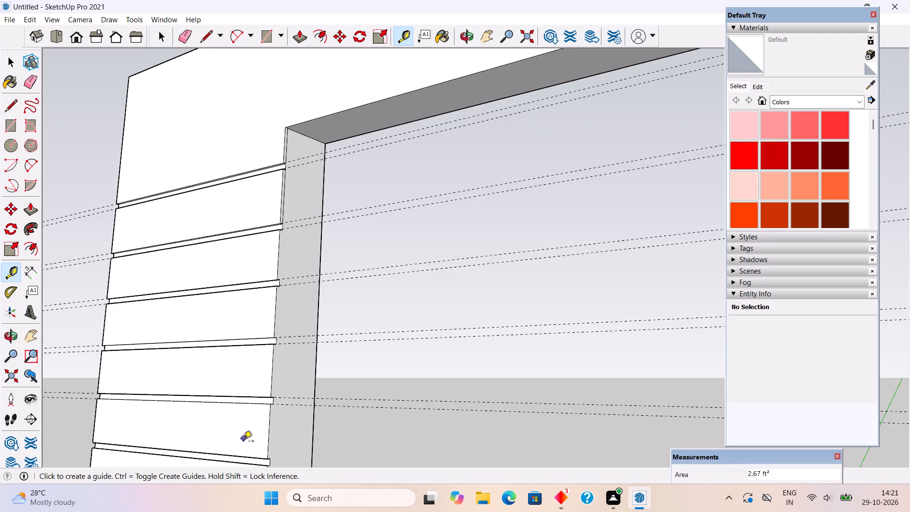
pyautogui.doubleClick(244, 456)
pyautogui.scroll(-9, 280, 302)
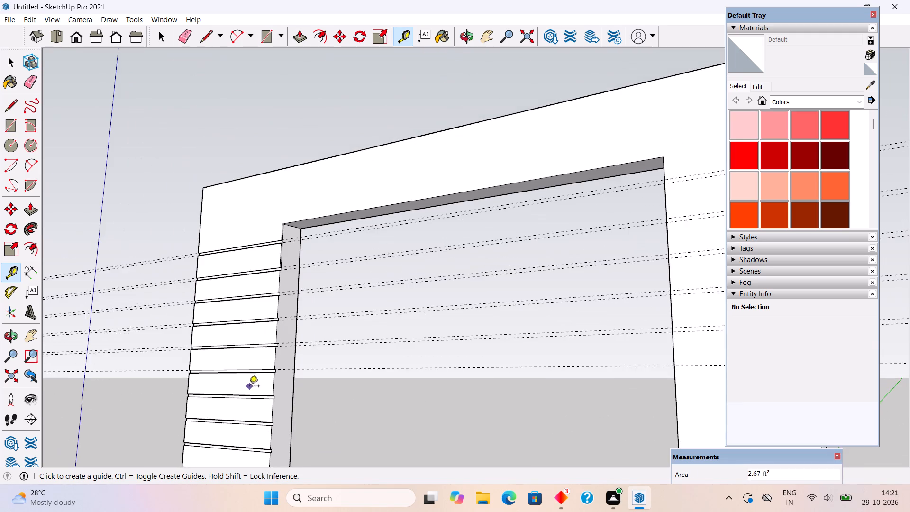
pyautogui.scroll(6, 246, 391)
pyautogui.doubleClick(265, 360)
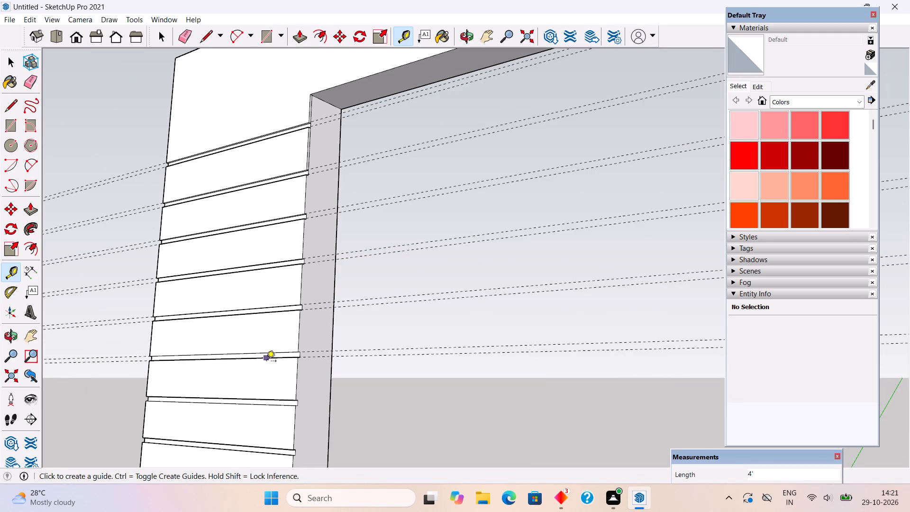
pyautogui.doubleClick(269, 401)
pyautogui.doubleClick(272, 407)
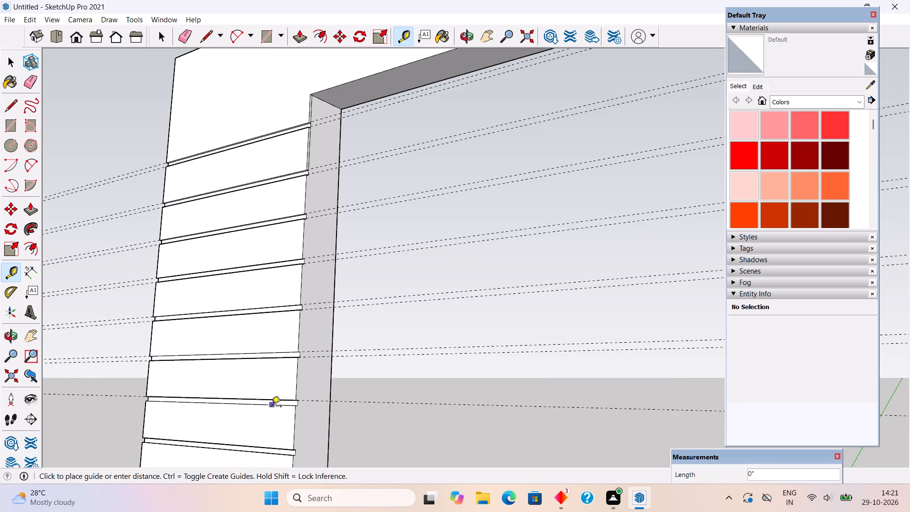
# Place guide lines along the upper and lower edges of the eighth, ninth and tenth grooves from the top.
pyautogui.doubleClick(276, 449)
pyautogui.scroll(-5, 302, 276)
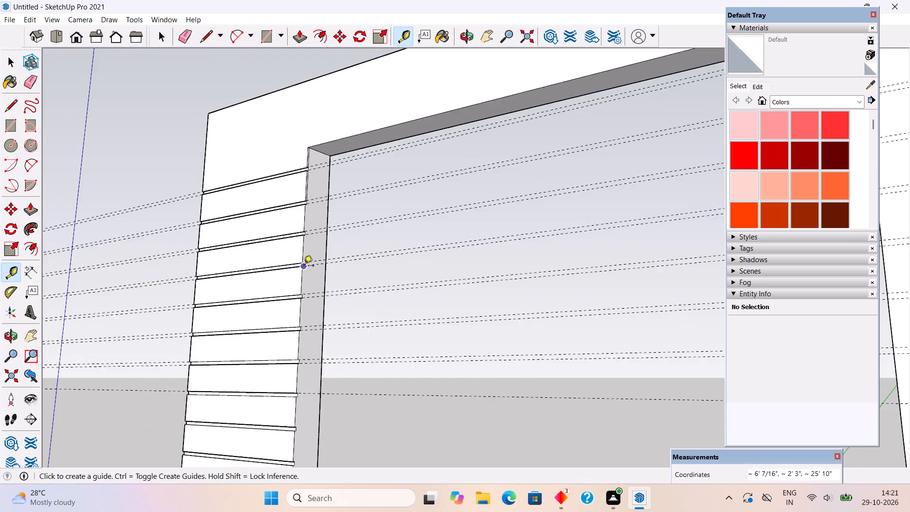
pyautogui.scroll(-4, 304, 266)
pyautogui.scroll(6, 255, 446)
pyautogui.scroll(3, 292, 287)
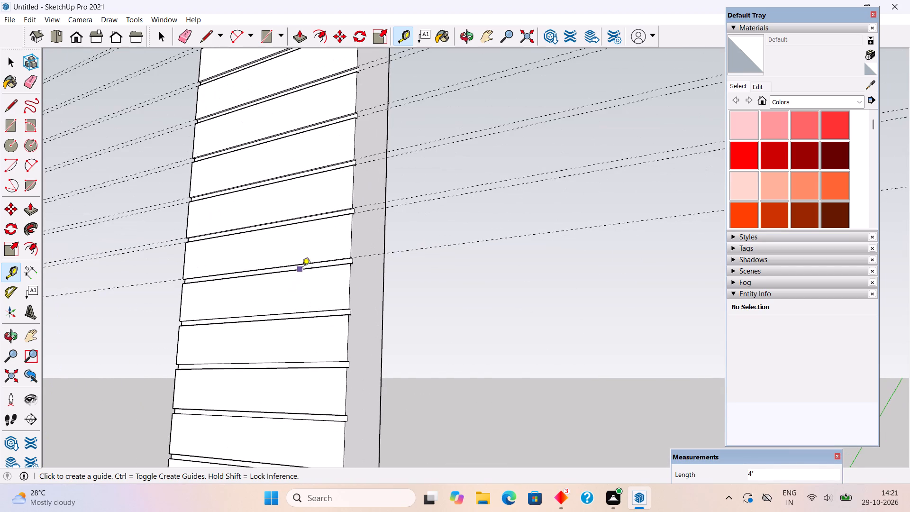
pyautogui.doubleClick(306, 268)
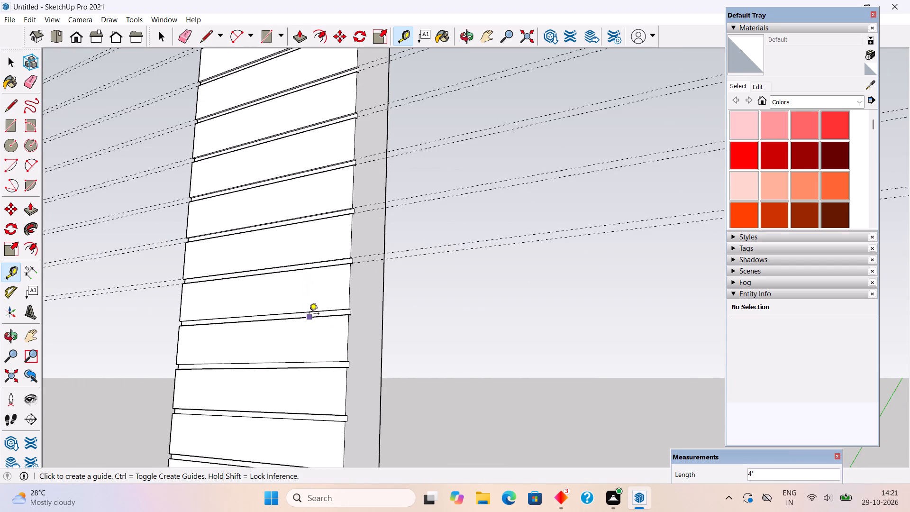
pyautogui.doubleClick(309, 314)
pyautogui.doubleClick(311, 319)
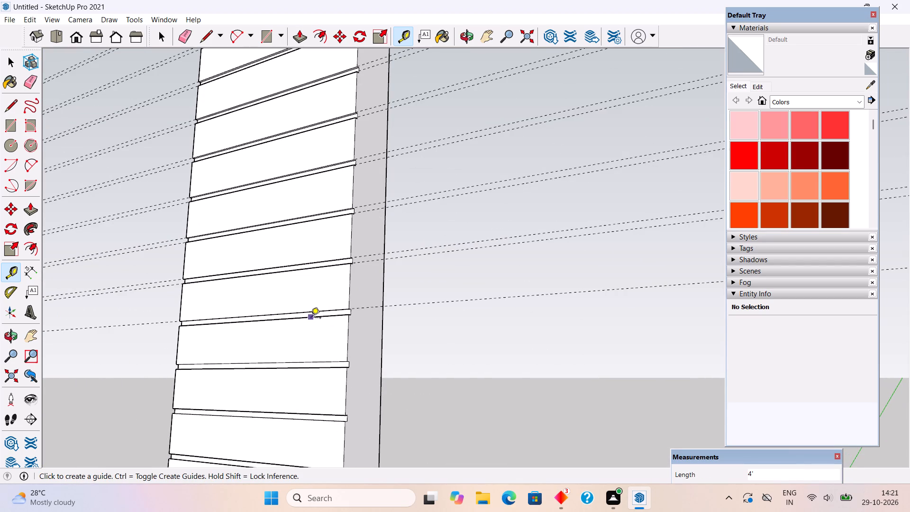
pyautogui.doubleClick(310, 371)
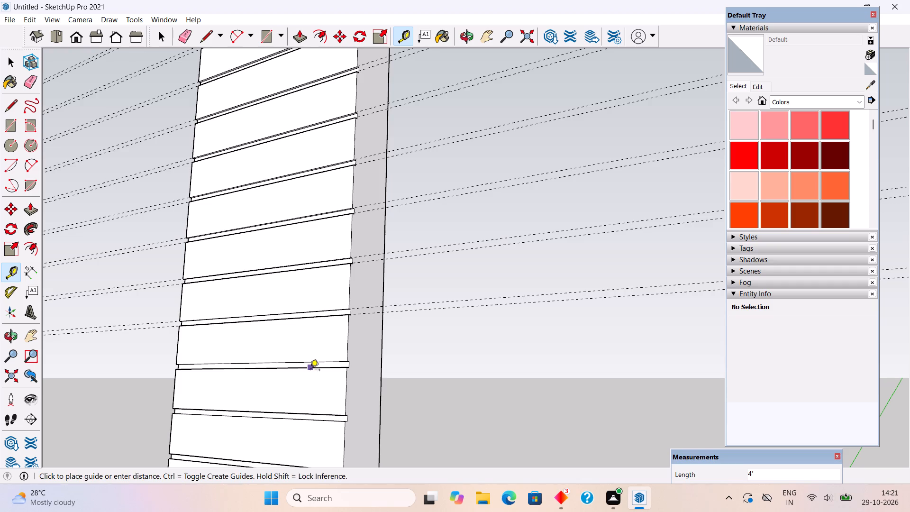
pyautogui.doubleClick(313, 364)
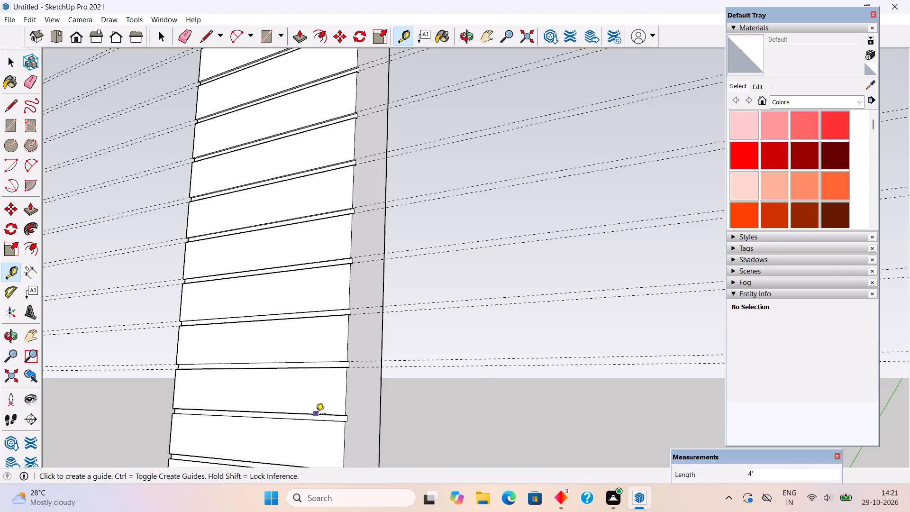
# Place guide lines along both edges of the eleventh, twelfth and thirteenth grooves from the top.
pyautogui.doubleClick(316, 414)
pyautogui.doubleClick(316, 423)
pyautogui.scroll(-9, 320, 306)
pyautogui.scroll(5, 299, 424)
pyautogui.scroll(2, 318, 336)
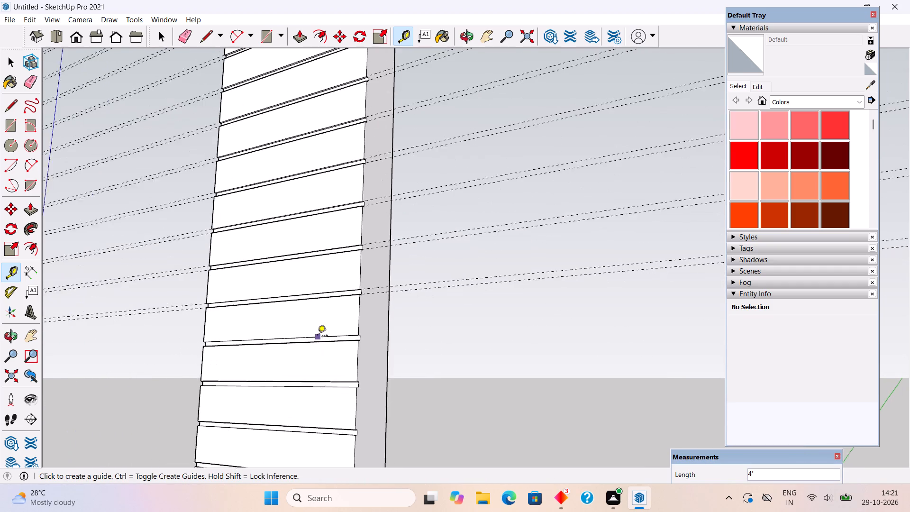
pyautogui.scroll(1, 318, 336)
pyautogui.doubleClick(318, 336)
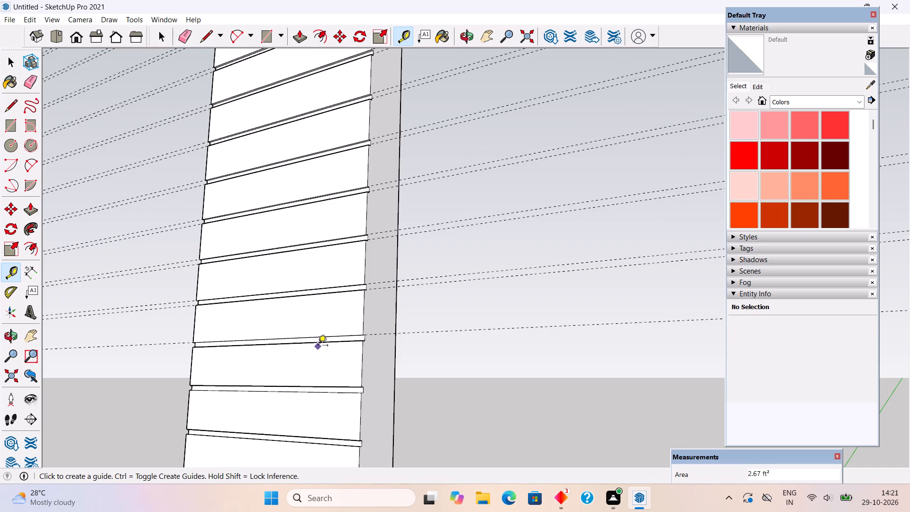
pyautogui.doubleClick(318, 345)
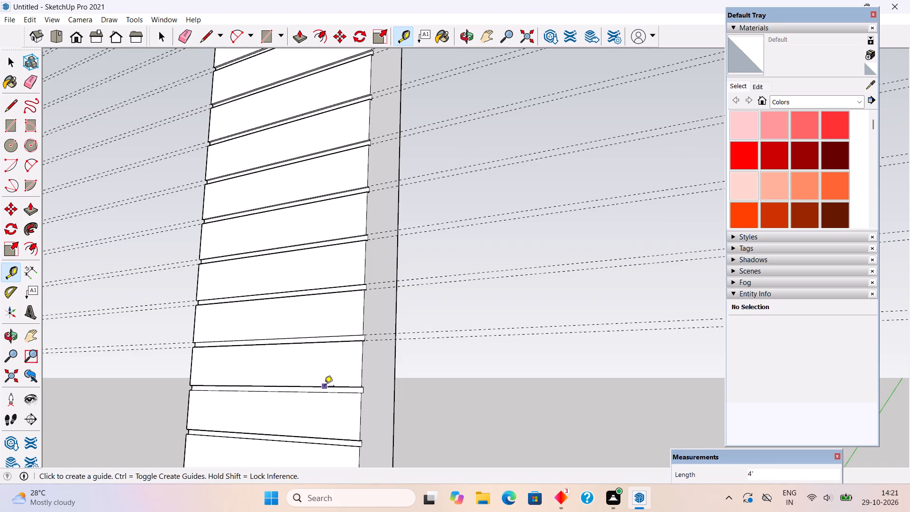
pyautogui.doubleClick(324, 387)
pyautogui.doubleClick(328, 394)
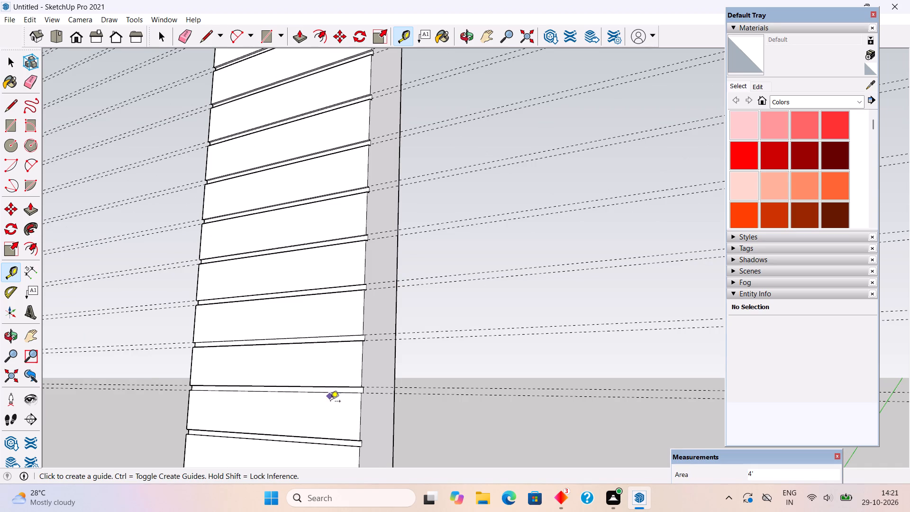
# Place guide lines along both edges of the fourteenth, fifteenth and sixteenth grooves from the top.
pyautogui.doubleClick(338, 440)
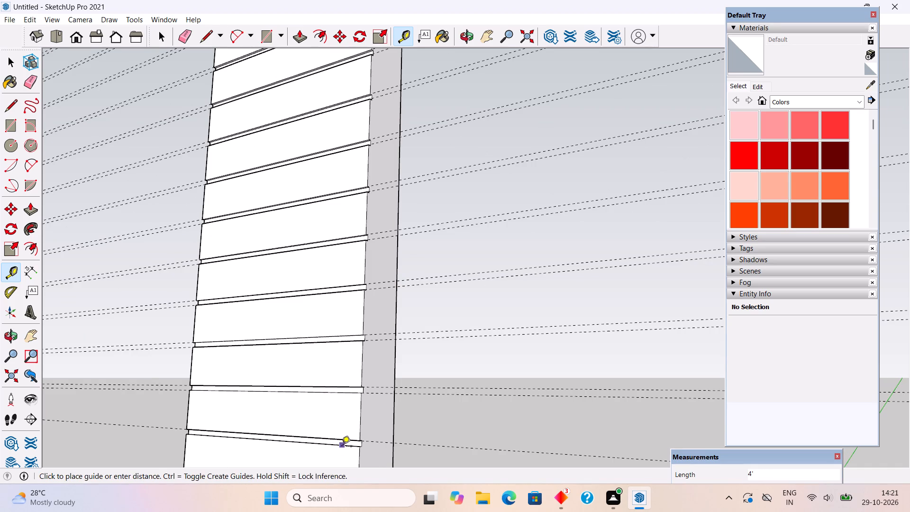
pyautogui.doubleClick(342, 447)
pyautogui.scroll(-5, 318, 294)
pyautogui.scroll(-7, 305, 248)
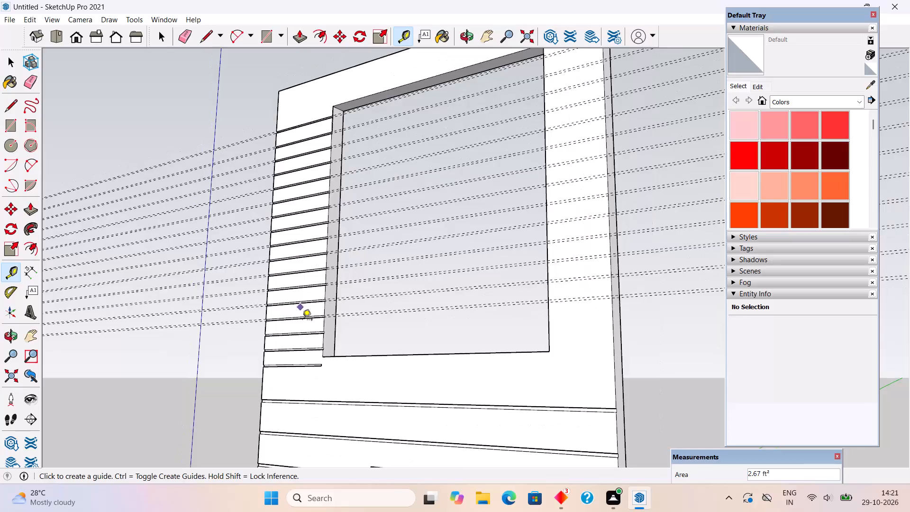
pyautogui.moveTo(309, 368); pyautogui.dragTo(329, 426, button='middle')
pyautogui.scroll(10, 318, 388)
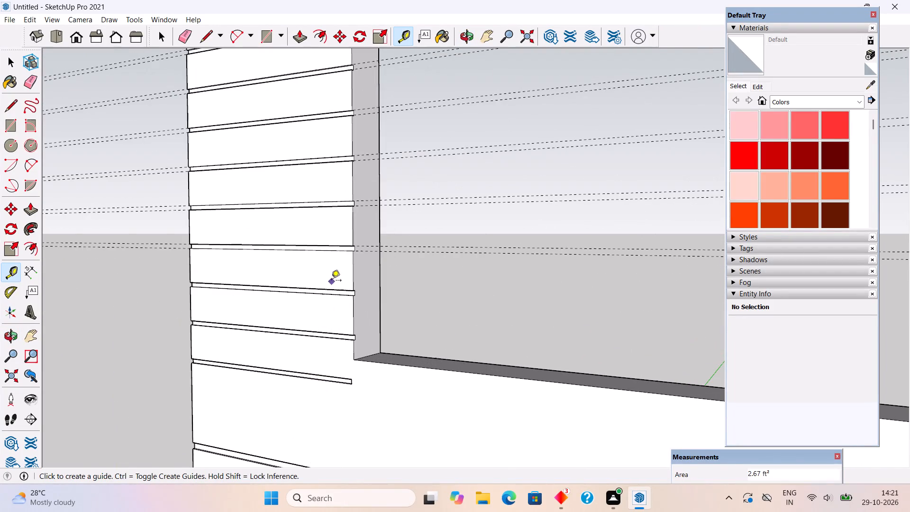
pyautogui.scroll(4, 332, 296)
pyautogui.doubleClick(337, 287)
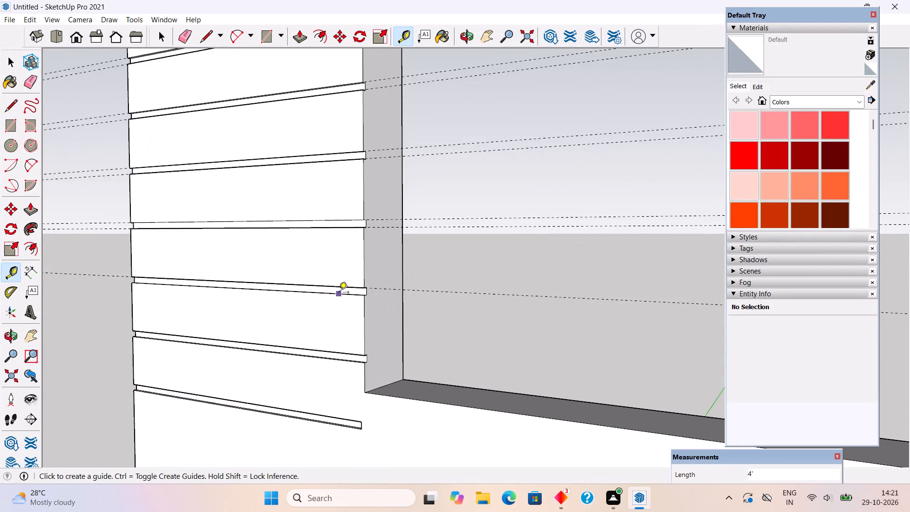
pyautogui.doubleClick(339, 293)
pyautogui.doubleClick(330, 351)
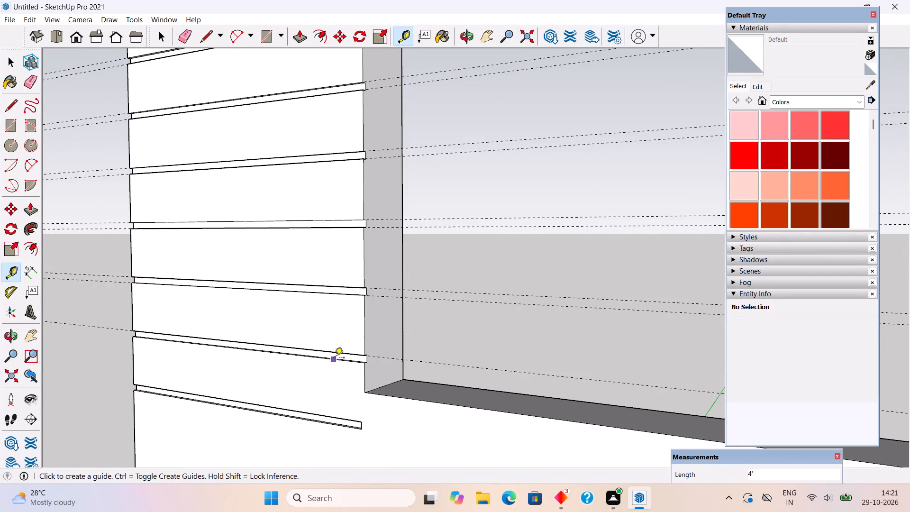
pyautogui.doubleClick(336, 359)
pyautogui.press('space')
# Open the wall for editing and push/pull the short groove just below the window opening's sill level 1/2" flush with the wall face.
pyautogui.scroll(2, 321, 428)
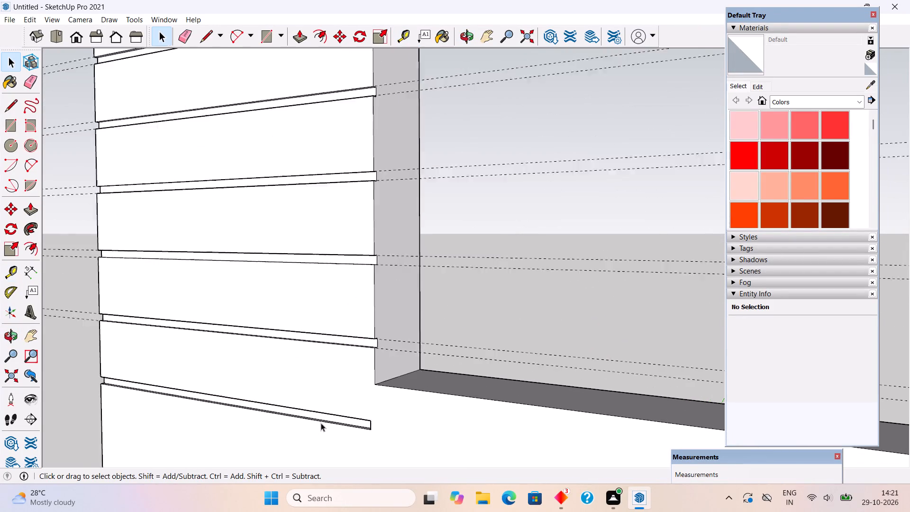
pyautogui.scroll(1, 321, 423)
pyautogui.scroll(-5, 340, 295)
pyautogui.moveTo(306, 366); pyautogui.dragTo(436, 327, button='middle')
pyautogui.scroll(-1, 346, 361)
pyautogui.scroll(5, 284, 421)
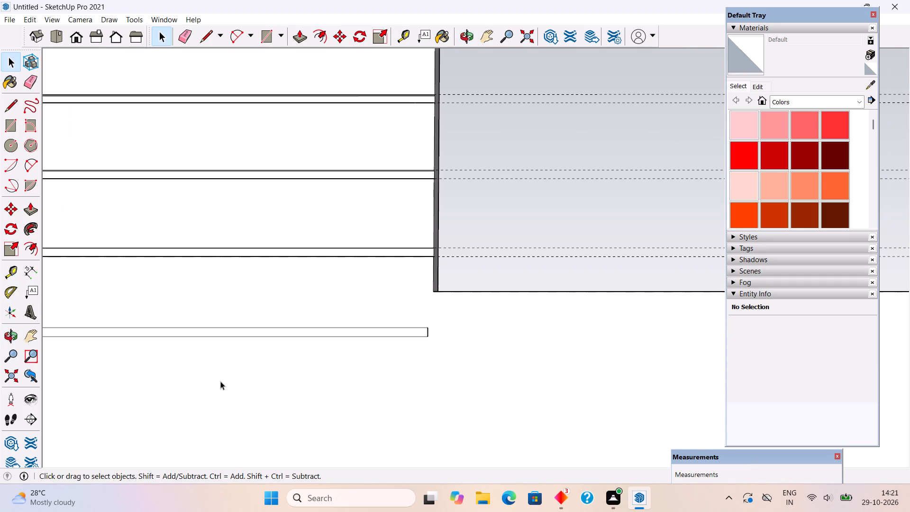
pyautogui.doubleClick(220, 381)
pyautogui.scroll(-5, 220, 372)
pyautogui.moveTo(300, 376); pyautogui.dragTo(522, 398, button='middle')
pyautogui.scroll(-4, 522, 398)
pyautogui.scroll(6, 292, 441)
pyautogui.scroll(5, 233, 320)
pyautogui.click(234, 336)
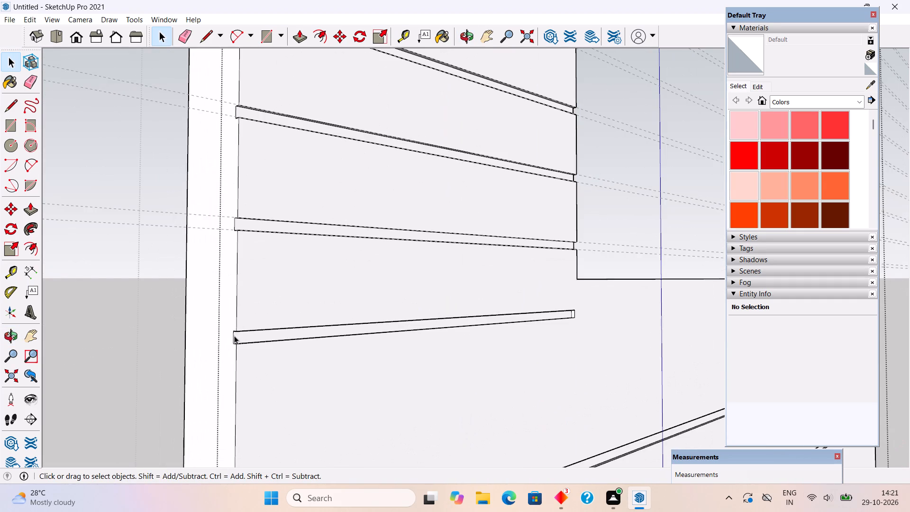
pyautogui.click(252, 334)
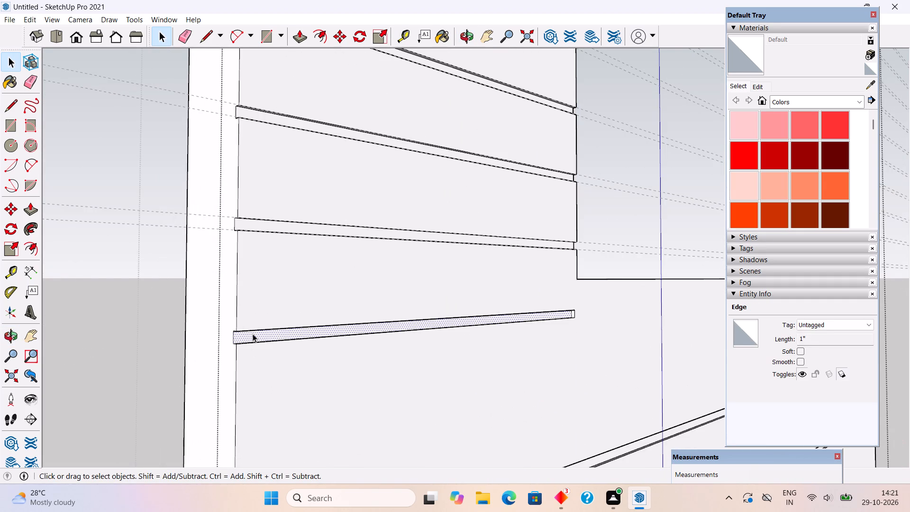
pyautogui.press('p')
pyautogui.click(253, 334)
pyautogui.click(237, 359)
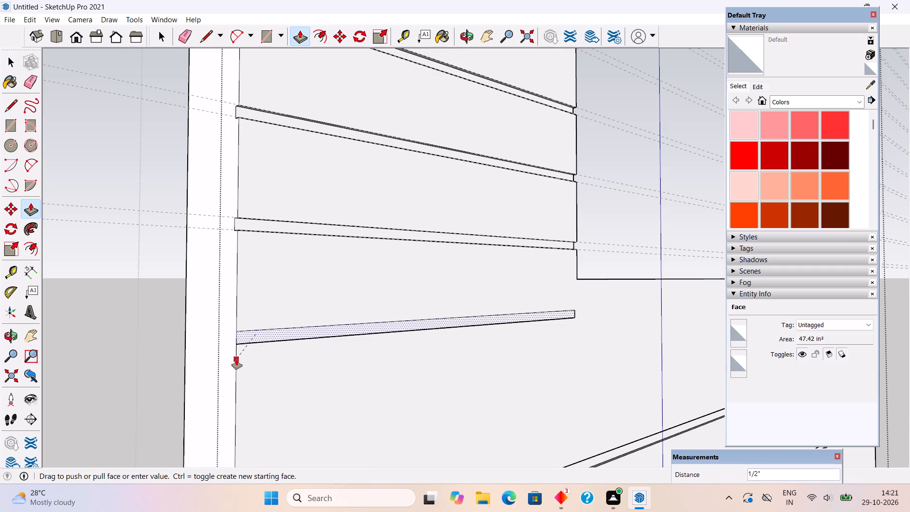
pyautogui.press('space')
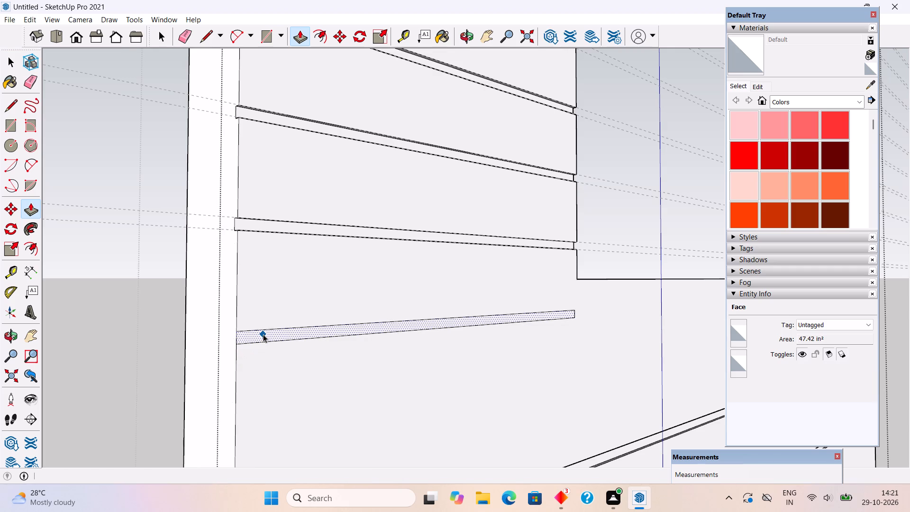
# Delete the filled groove's leftover upper, lower and end edges from the wall face.
pyautogui.click(276, 329)
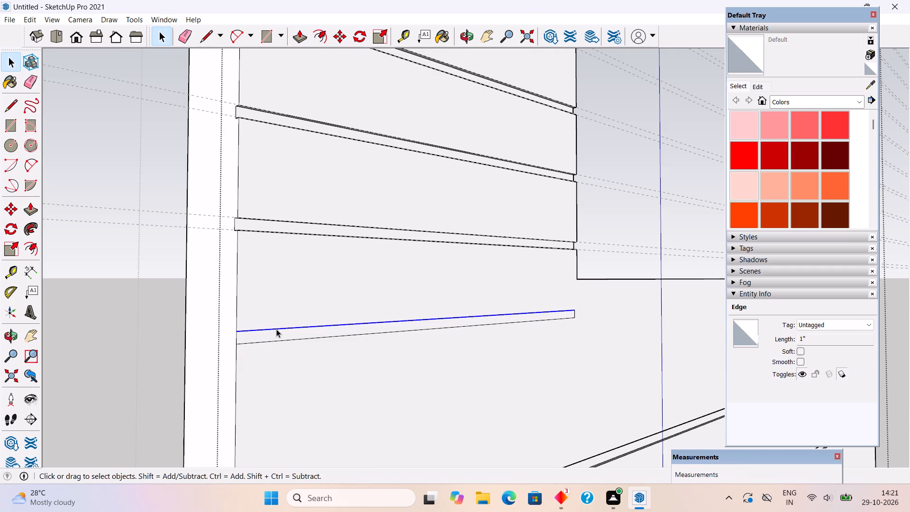
pyautogui.press('Delete')
pyautogui.click(280, 340)
pyautogui.press('Delete')
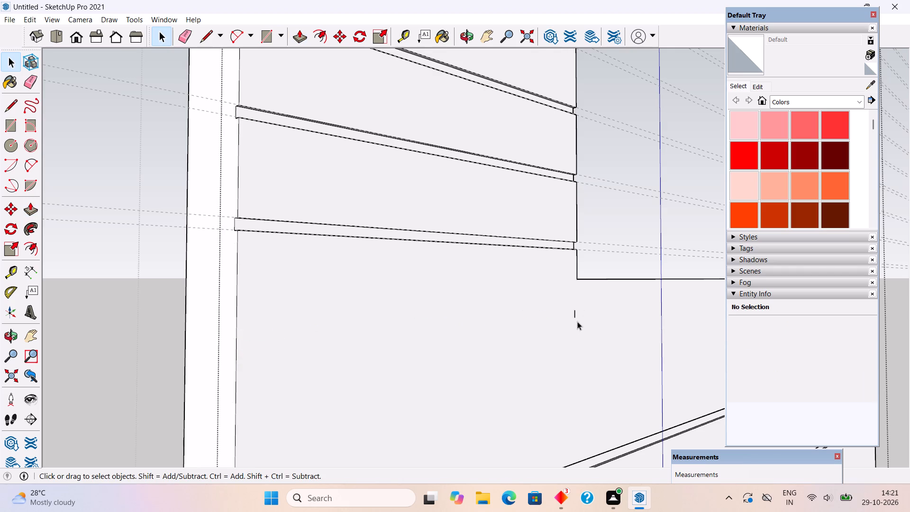
pyautogui.click(575, 317)
pyautogui.press('Delete')
# Draw 1" by 2' 6" rectangles between the top two guide pairs on the ungrooved wall strip beside the window opening.
pyautogui.scroll(-5, 423, 332)
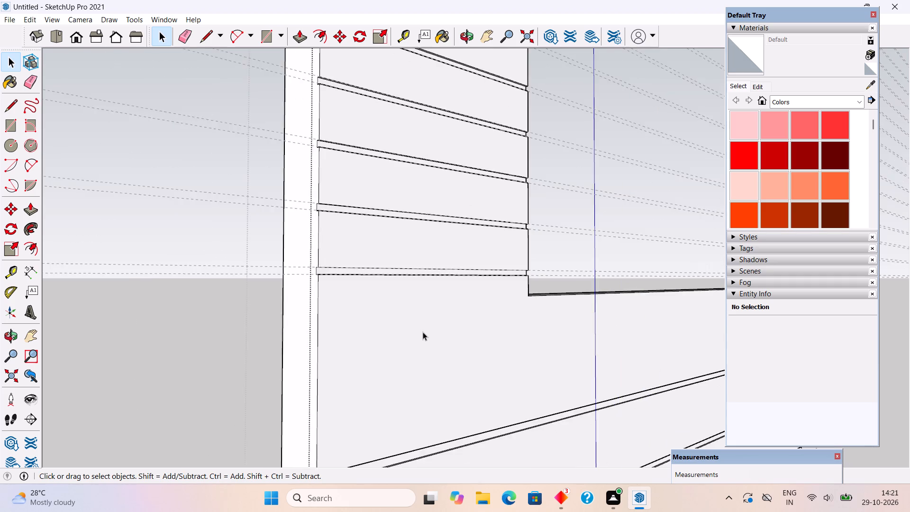
pyautogui.scroll(-16, 423, 332)
pyautogui.moveTo(508, 313); pyautogui.dragTo(307, 322, button='middle')
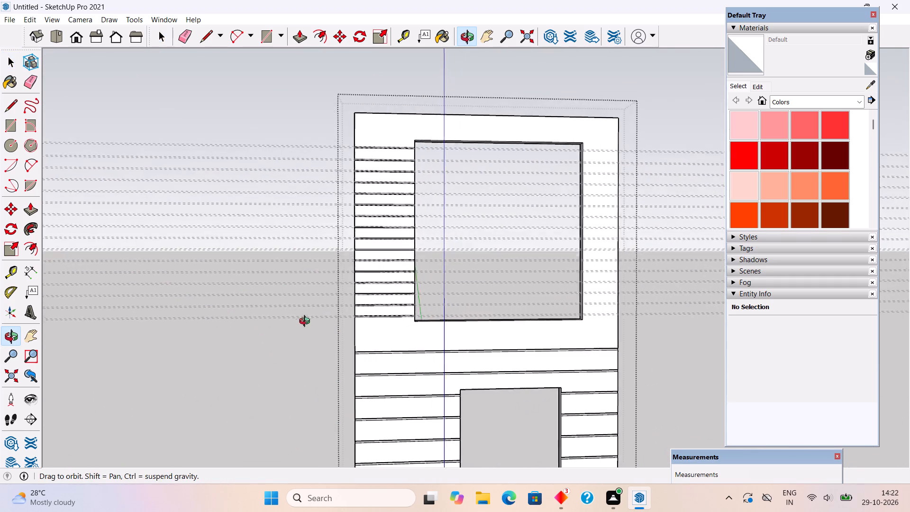
pyautogui.moveTo(307, 322); pyautogui.dragTo(299, 315, button='middle')
pyautogui.scroll(-4, 220, 363)
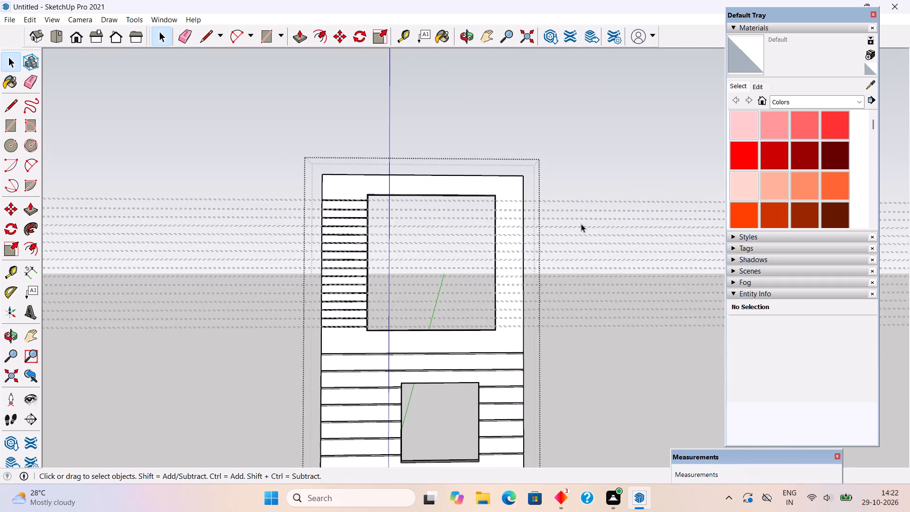
pyautogui.scroll(13, 564, 215)
pyautogui.tripleClick(414, 201)
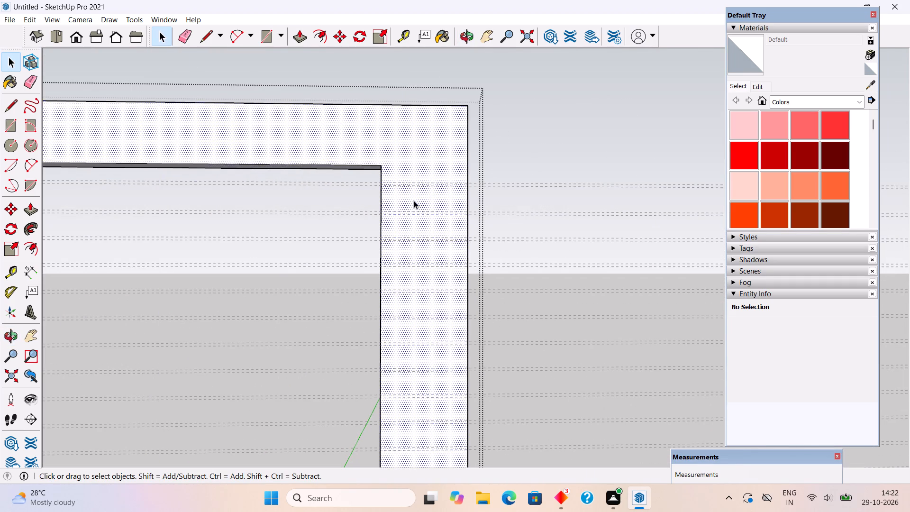
pyautogui.scroll(9, 407, 184)
pyautogui.moveTo(398, 234); pyautogui.dragTo(398, 255, button='middle')
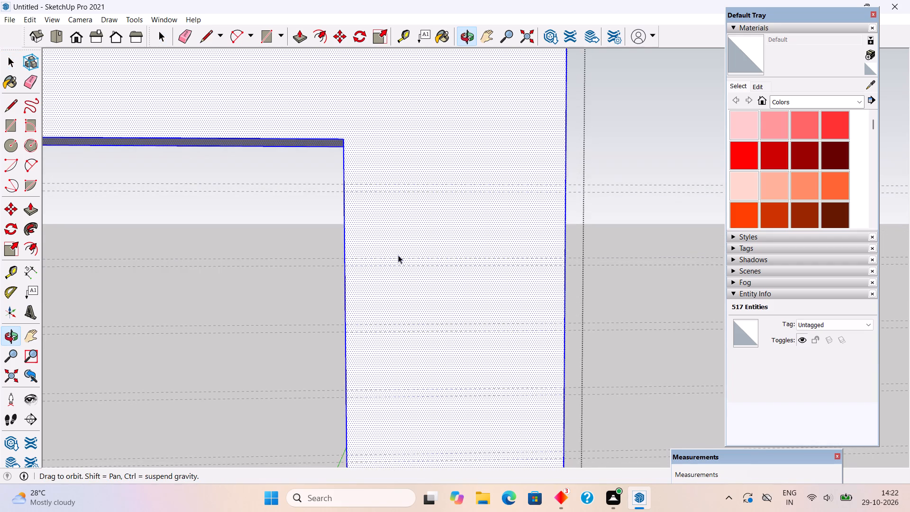
pyautogui.press('r')
pyautogui.click(344, 184)
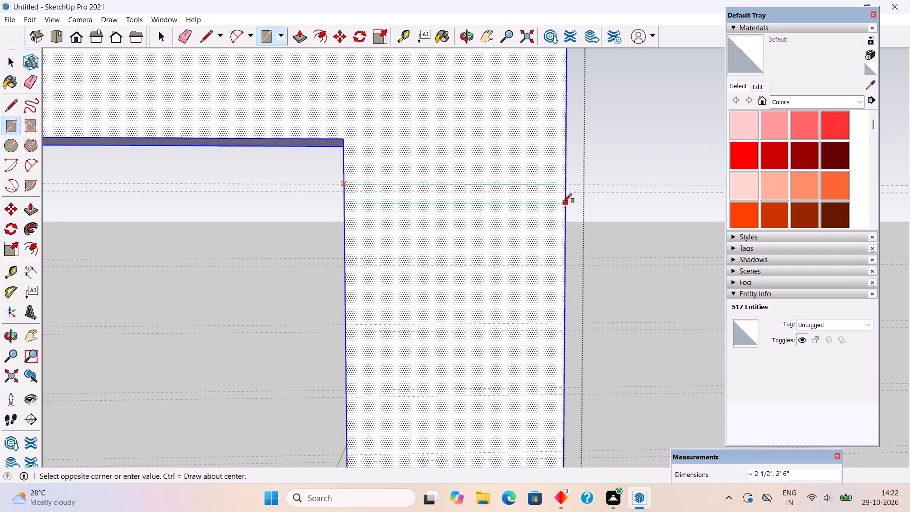
pyautogui.click(563, 192)
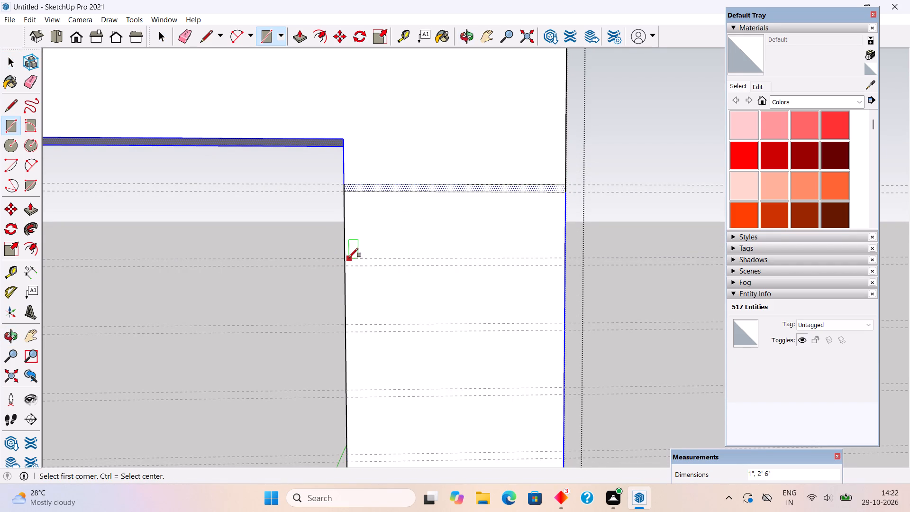
pyautogui.click(345, 258)
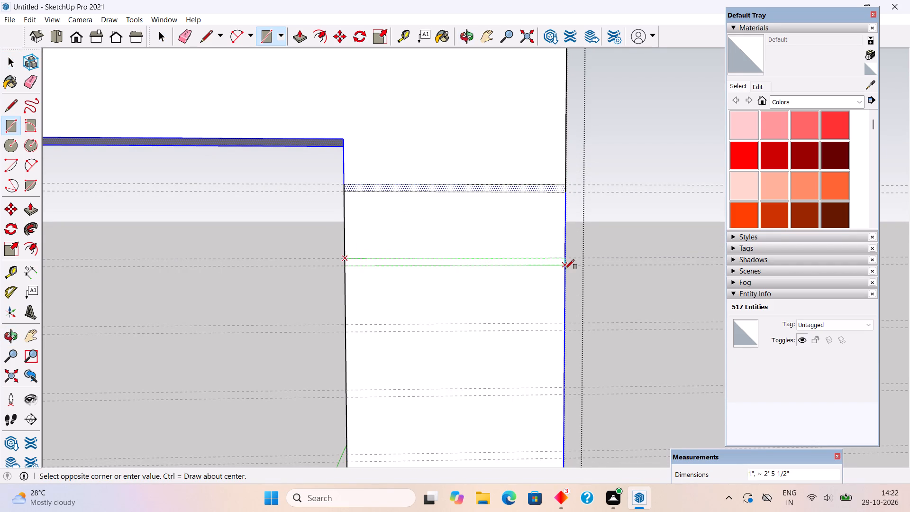
pyautogui.click(564, 265)
# Draw 1" by 2' 6" rectangles between the third and fourth guide pairs from the top on the same wall strip.
pyautogui.click(346, 324)
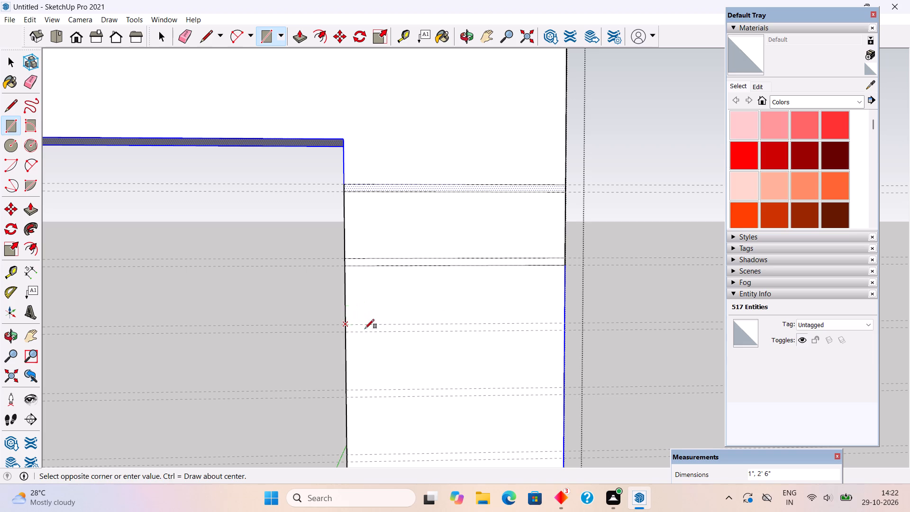
pyautogui.click(563, 330)
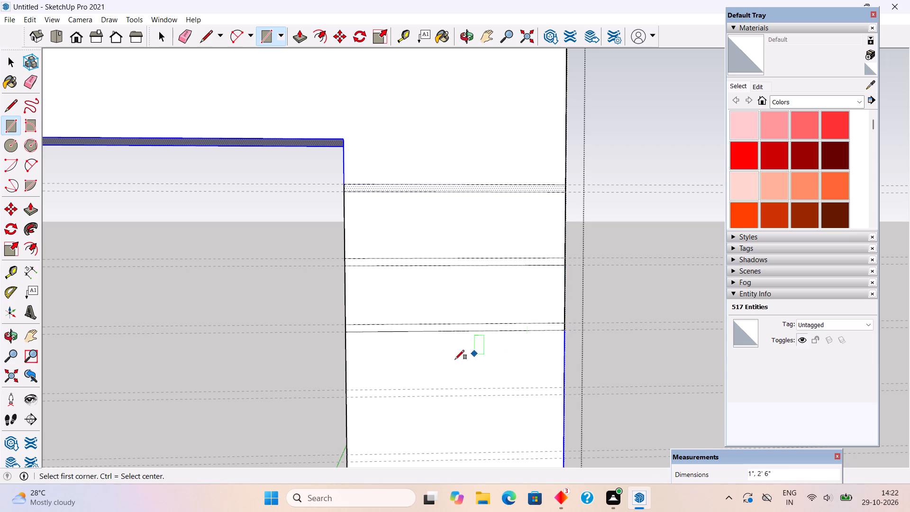
pyautogui.click(346, 387)
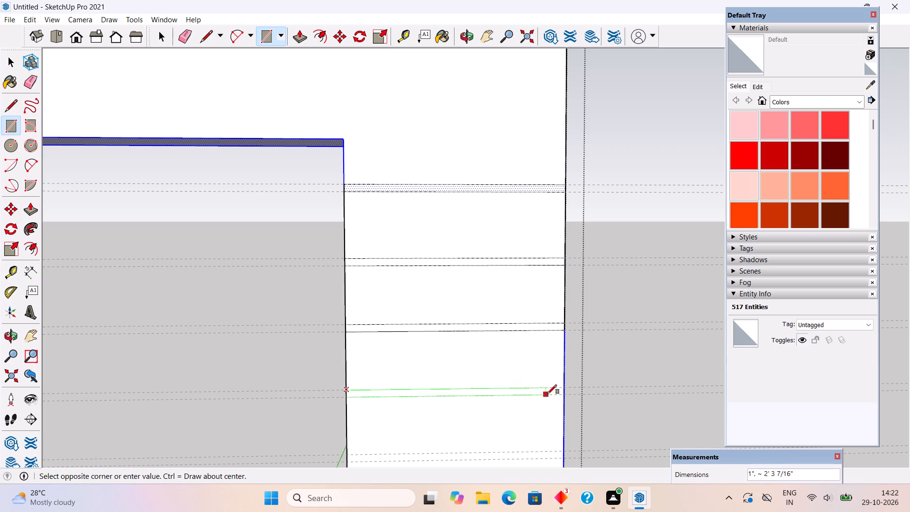
pyautogui.click(563, 393)
pyautogui.scroll(-6, 514, 255)
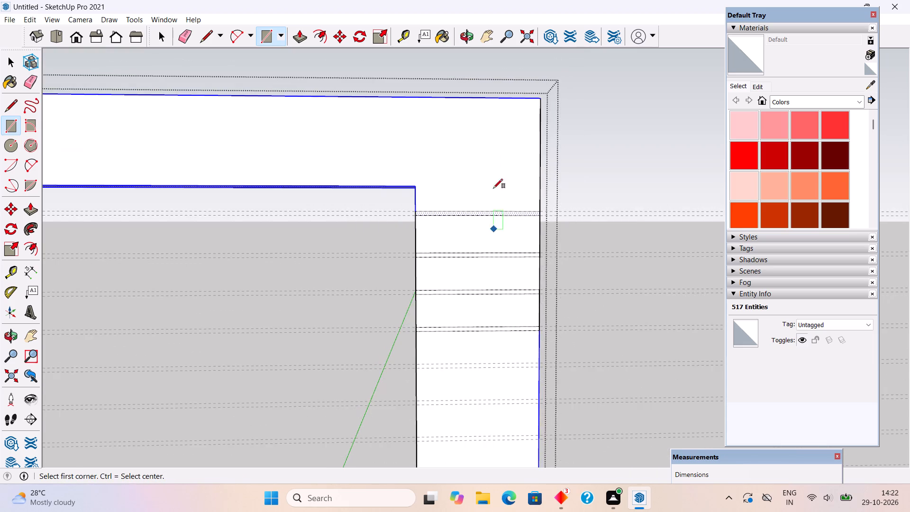
# Draw 1" by 2' 6" rectangles between the fifth, sixth and seventh guide pairs from the top on the ungrooved wall strip.
pyautogui.scroll(-4, 504, 173)
pyautogui.scroll(6, 523, 395)
pyautogui.scroll(4, 380, 234)
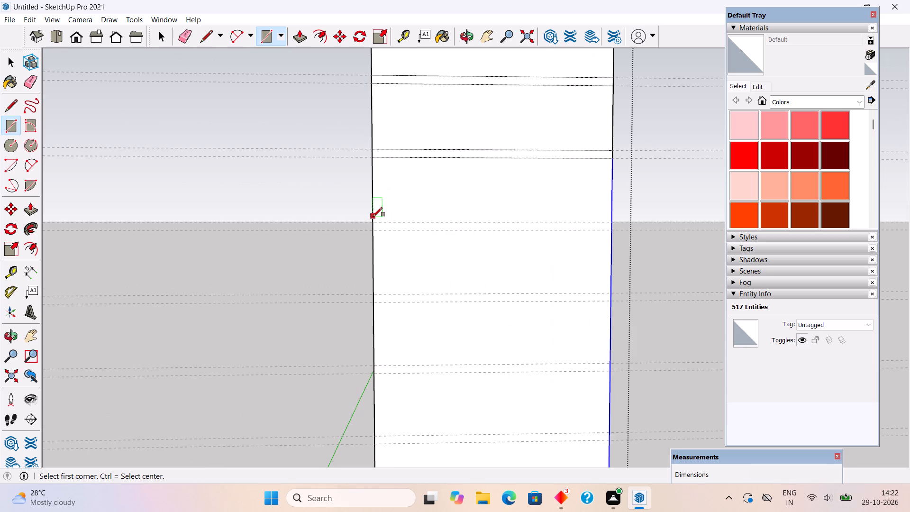
pyautogui.click(371, 222)
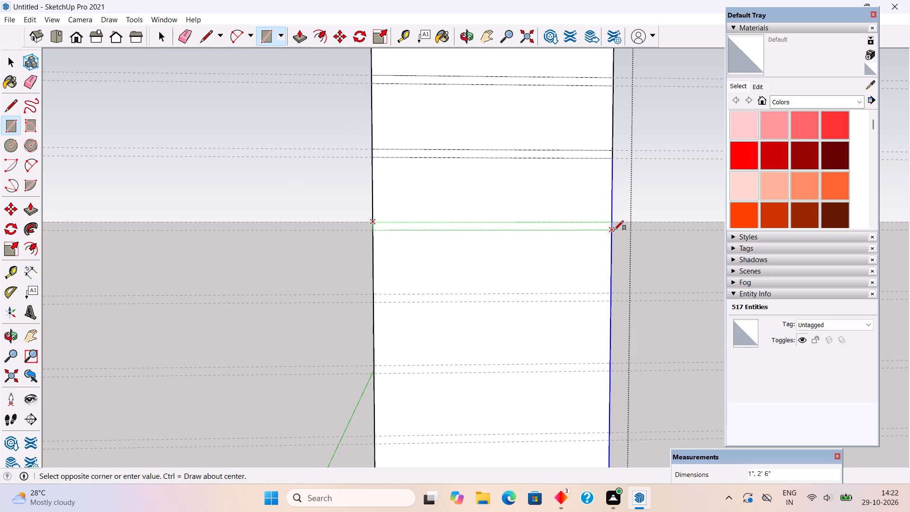
pyautogui.click(614, 230)
pyautogui.click(375, 292)
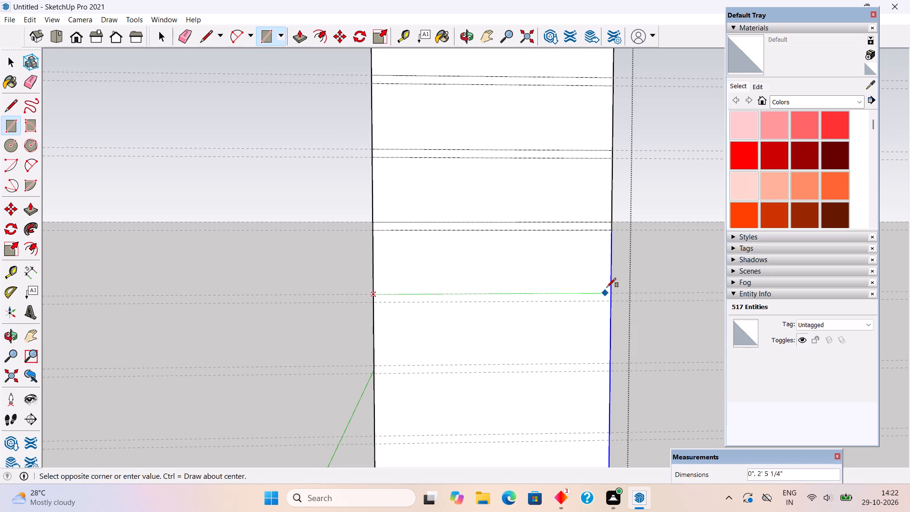
pyautogui.click(610, 301)
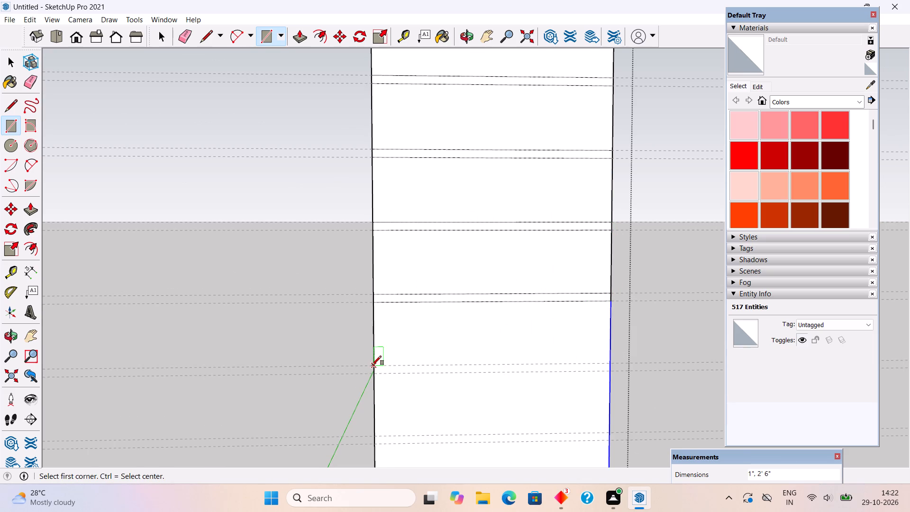
pyautogui.click(372, 365)
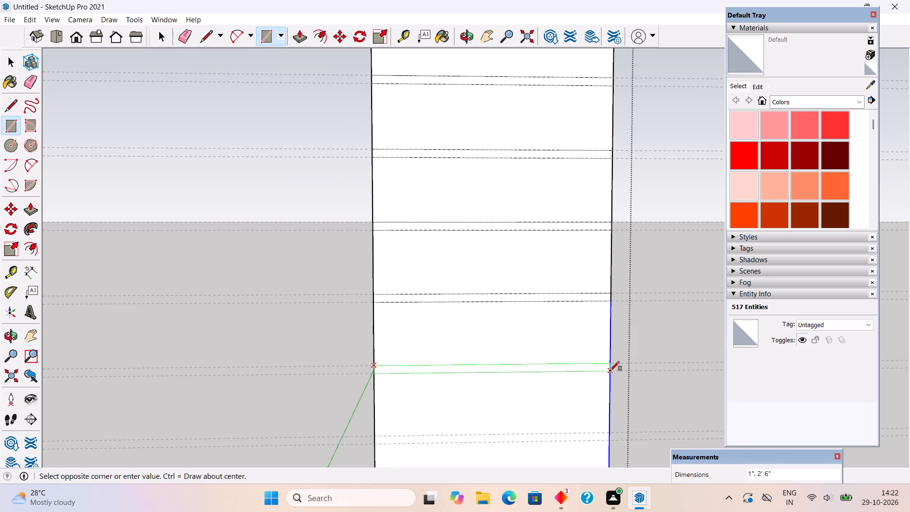
pyautogui.click(610, 371)
# Draw 1" by 2' 6" rectangles between the eighth to eleventh guide pairs from the top on the same wall strip.
pyautogui.scroll(-12, 525, 221)
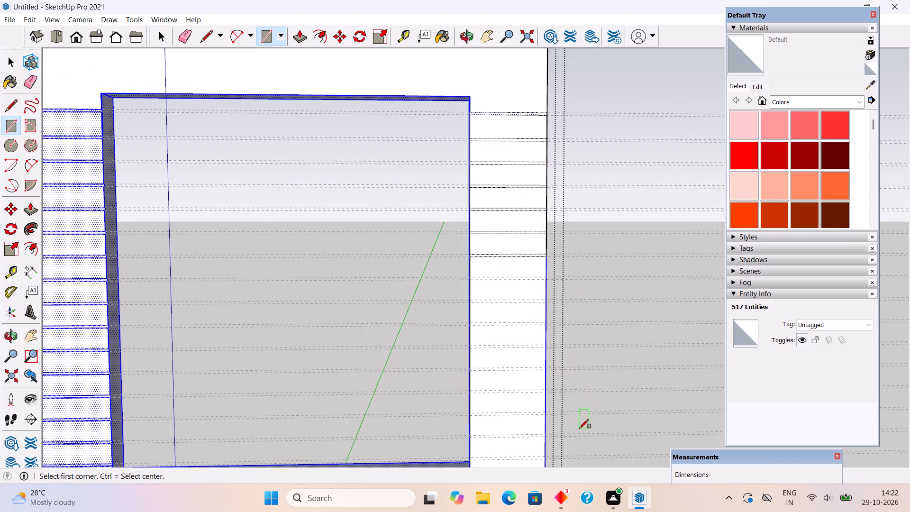
pyautogui.scroll(5, 579, 429)
pyautogui.scroll(5, 403, 201)
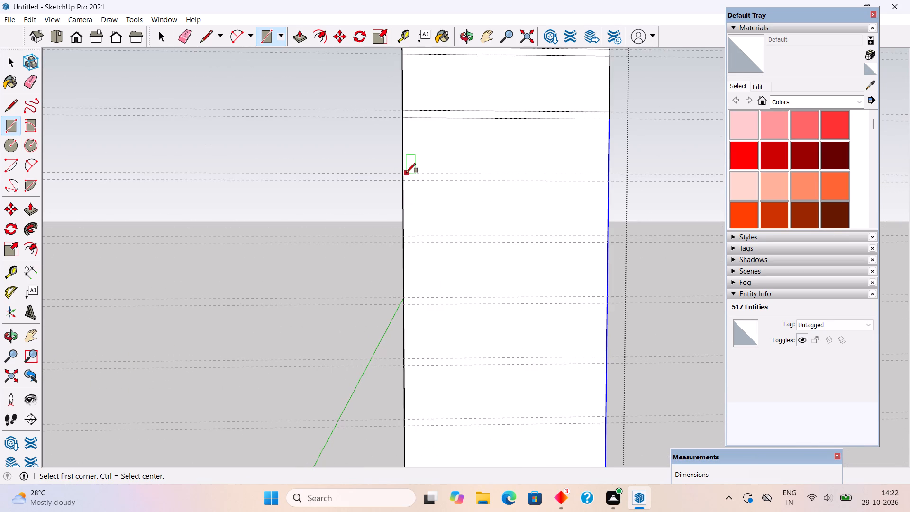
pyautogui.click(403, 170)
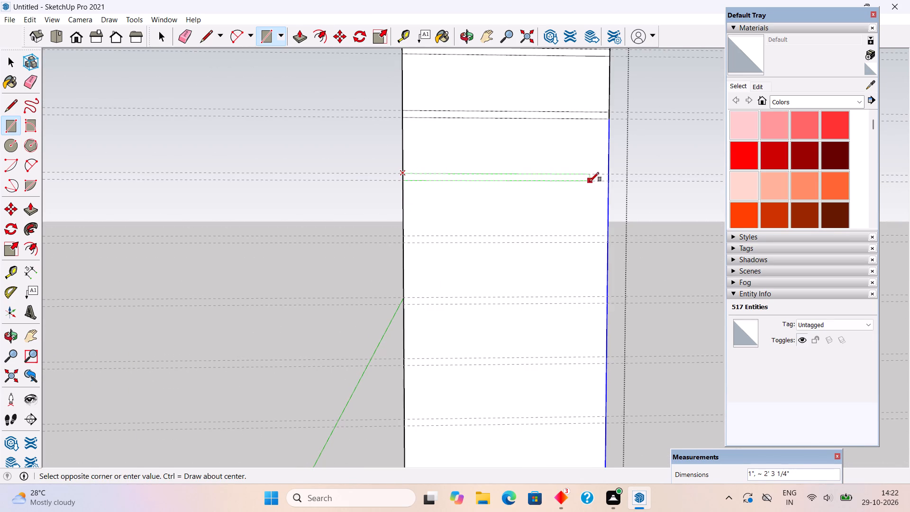
pyautogui.click(607, 183)
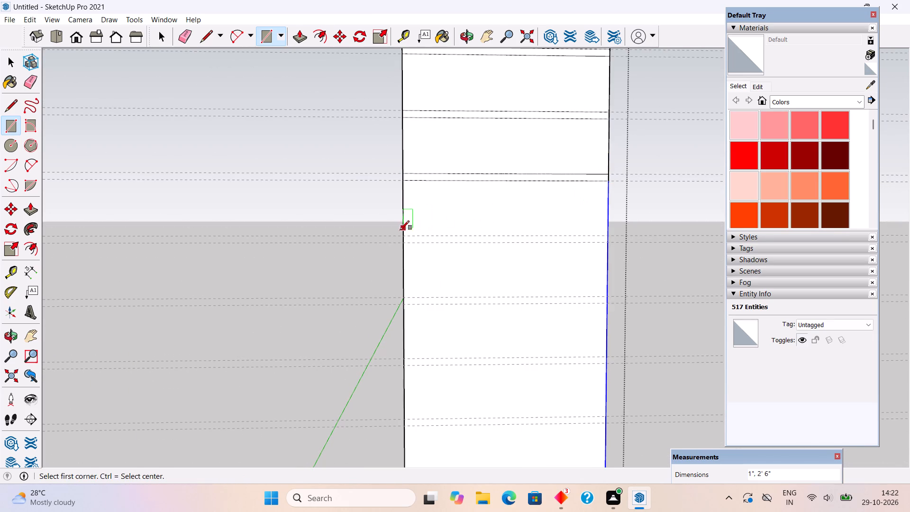
pyautogui.click(406, 236)
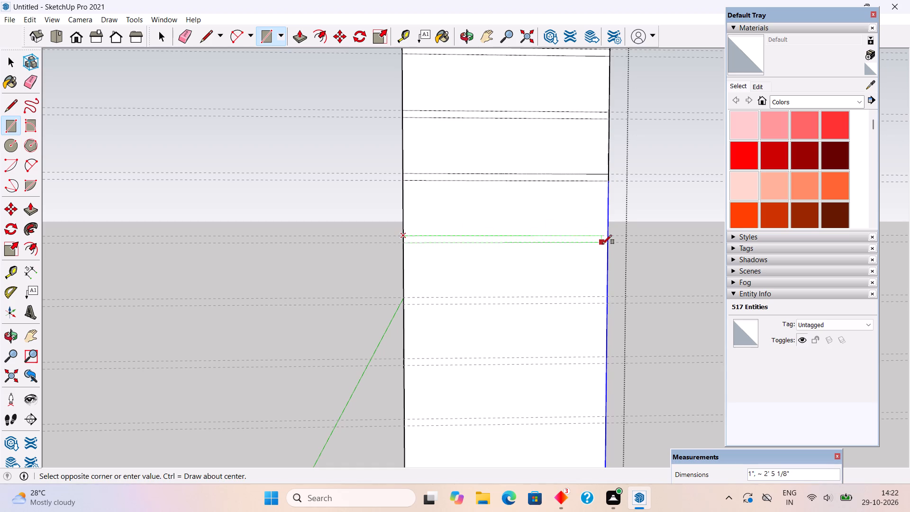
pyautogui.click(607, 244)
pyautogui.click(405, 297)
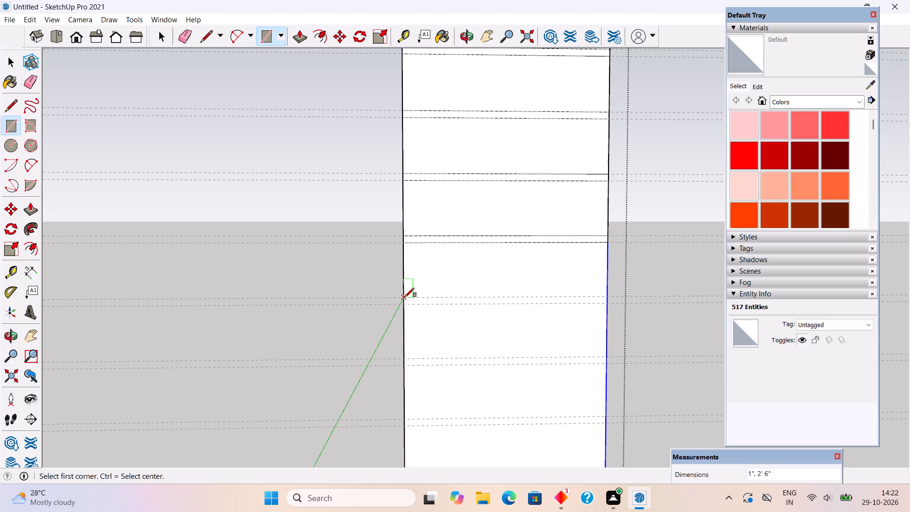
pyautogui.click(604, 305)
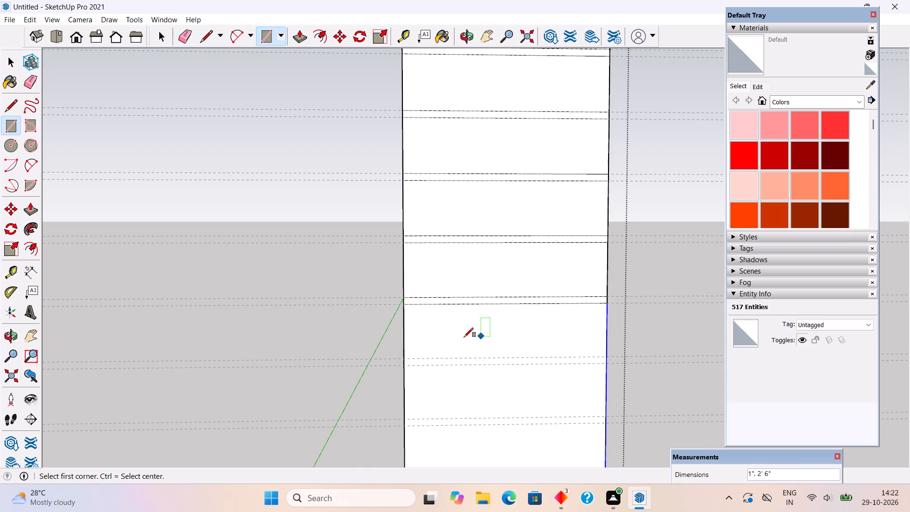
pyautogui.click(404, 359)
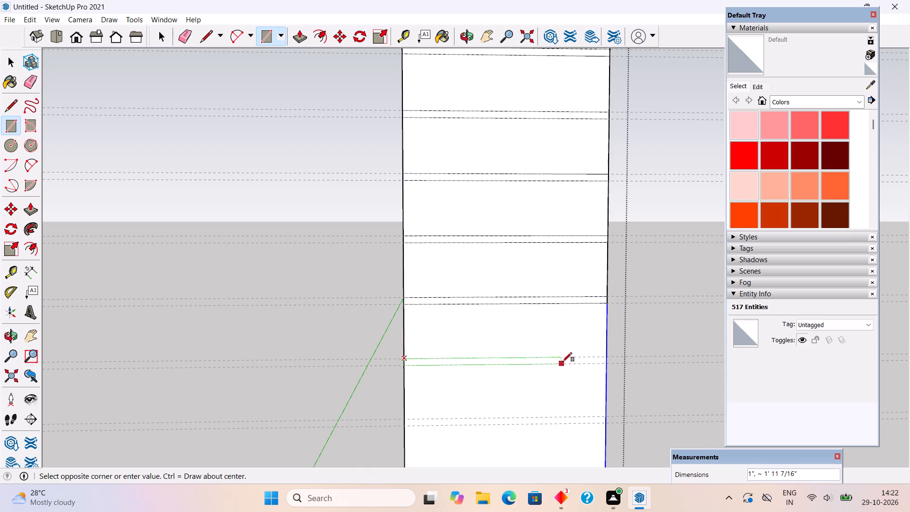
pyautogui.click(606, 363)
# Draw 1" by 2' 6" rectangles between the remaining five guide pairs, down to the one just above the window opening's sill.
pyautogui.scroll(-3, 439, 219)
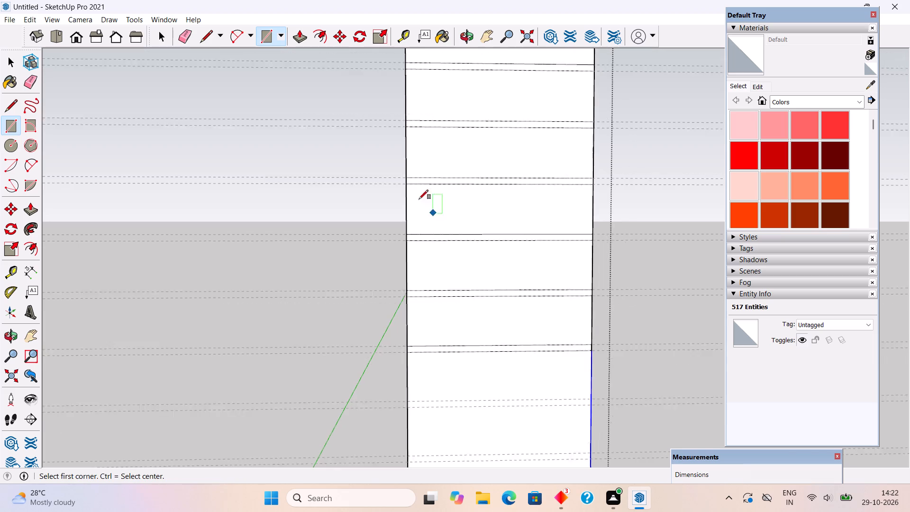
pyautogui.scroll(-2, 419, 199)
pyautogui.scroll(-4, 377, 167)
pyautogui.scroll(6, 521, 402)
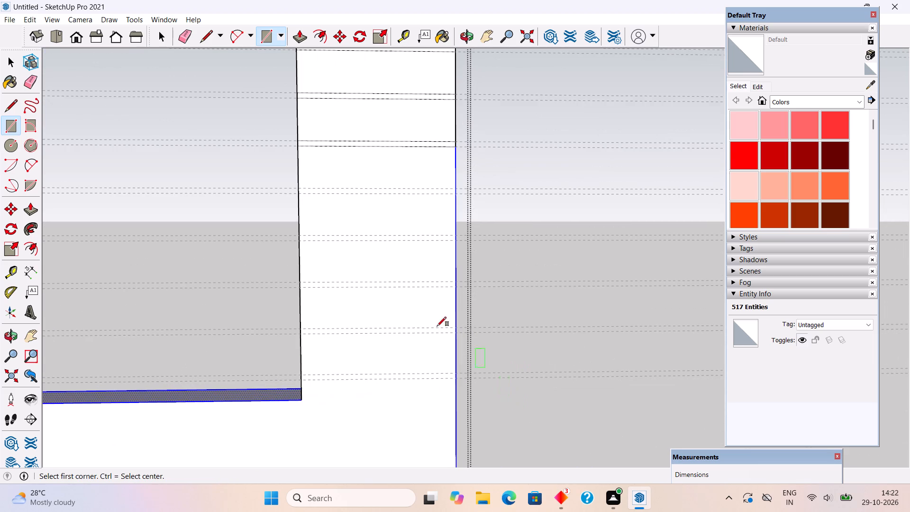
pyautogui.scroll(2, 296, 186)
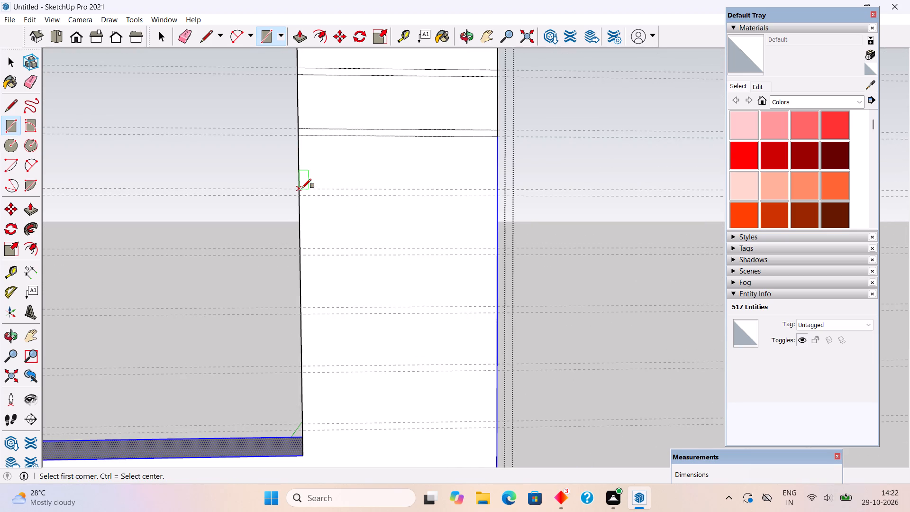
pyautogui.click(302, 188)
pyautogui.click(499, 195)
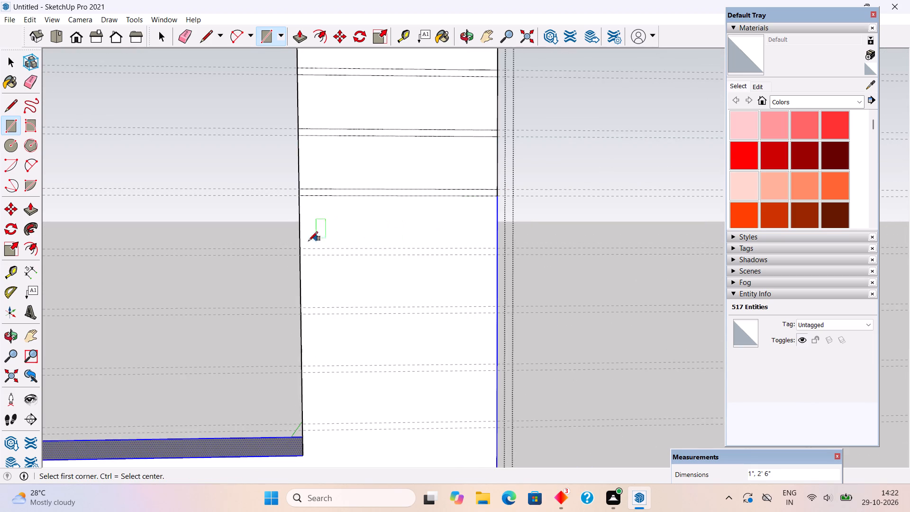
pyautogui.click(301, 247)
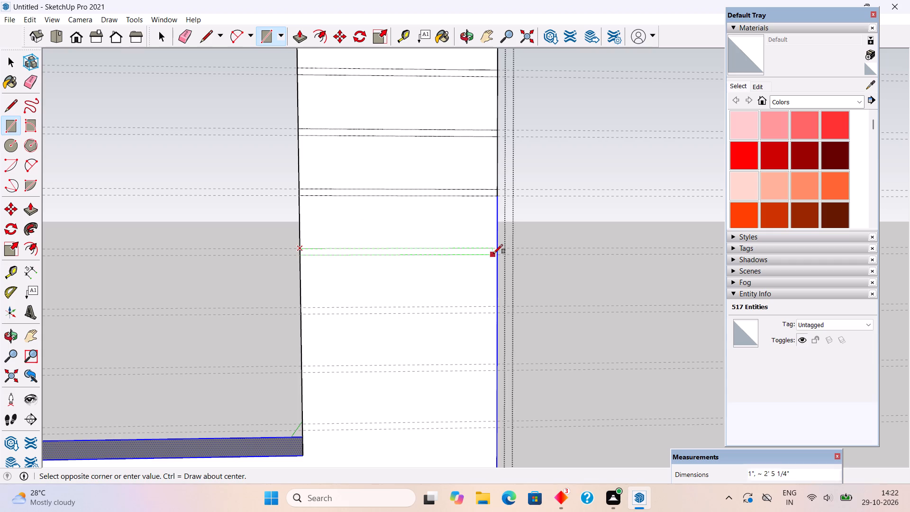
pyautogui.click(497, 253)
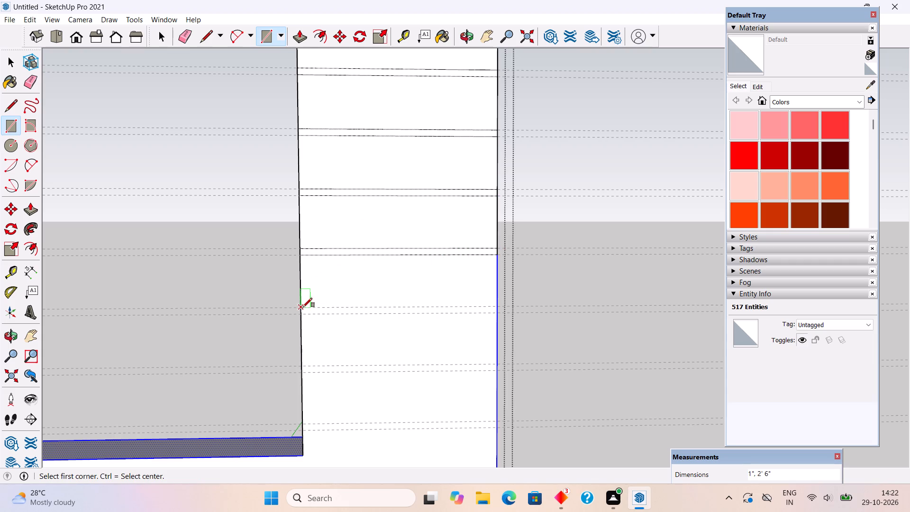
pyautogui.click(302, 308)
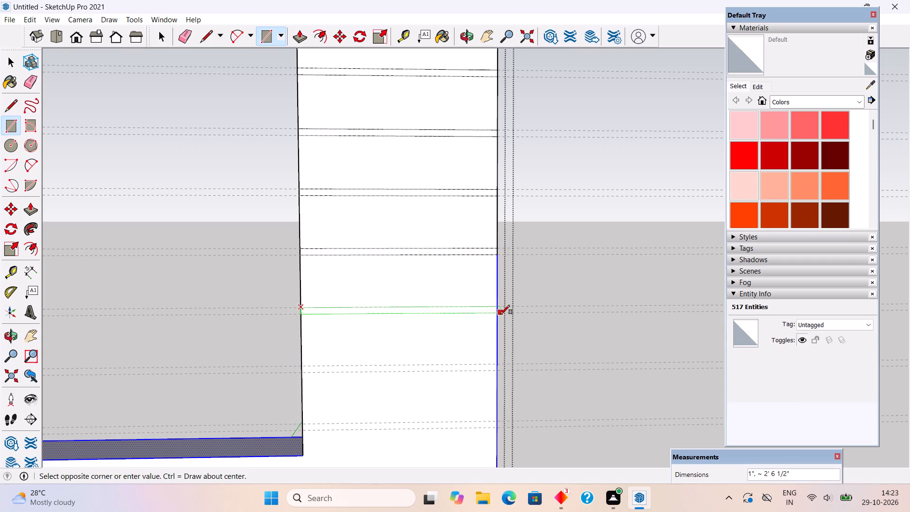
pyautogui.click(497, 314)
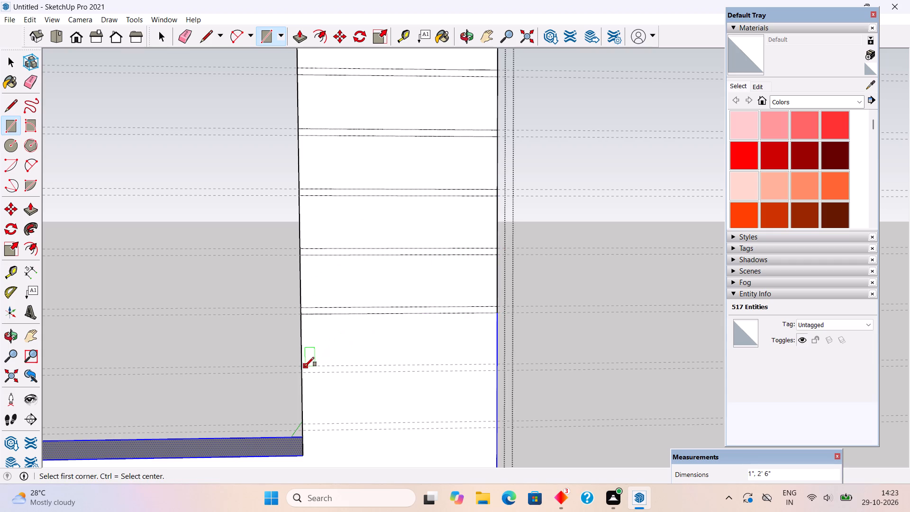
pyautogui.click(305, 366)
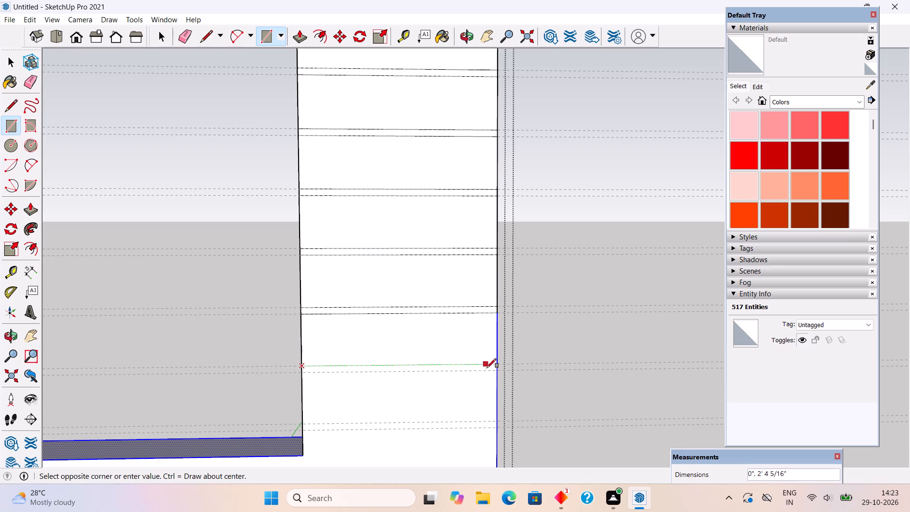
pyautogui.click(495, 373)
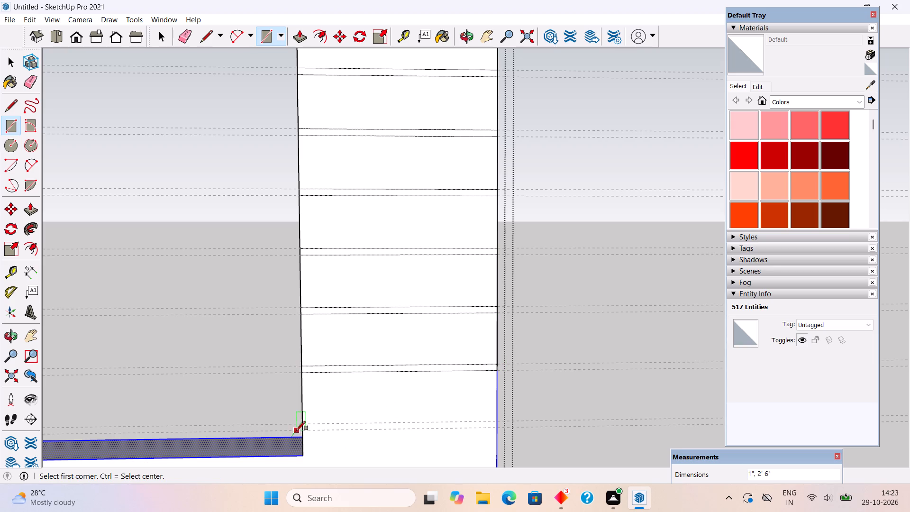
pyautogui.click(302, 425)
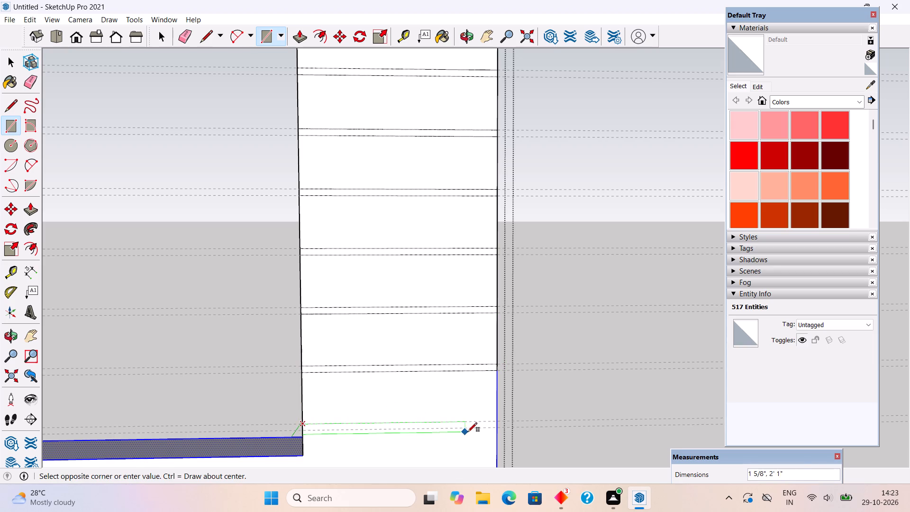
pyautogui.click(496, 430)
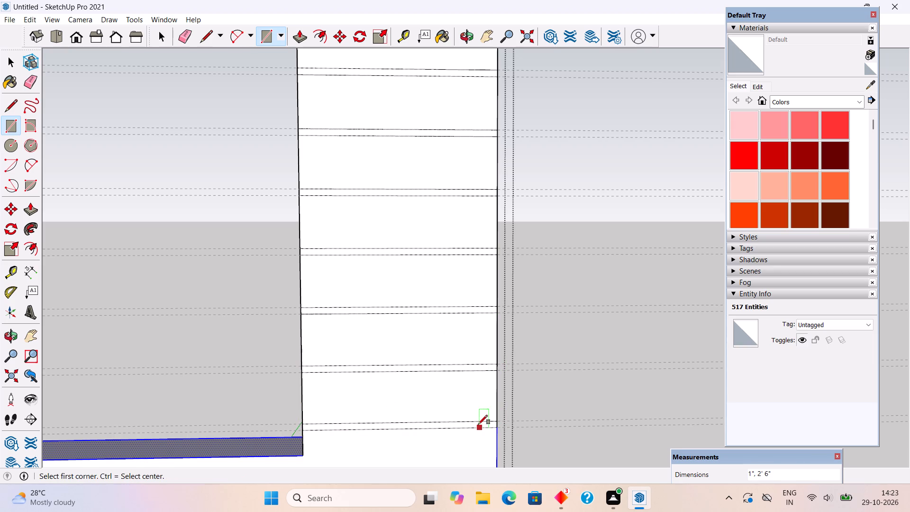
# Push/pull the five lowest 1" rectangles on the wall strip .5" into the wall as grooves.
pyautogui.press('p')
pyautogui.moveTo(390, 398); pyautogui.dragTo(602, 329, button='middle')
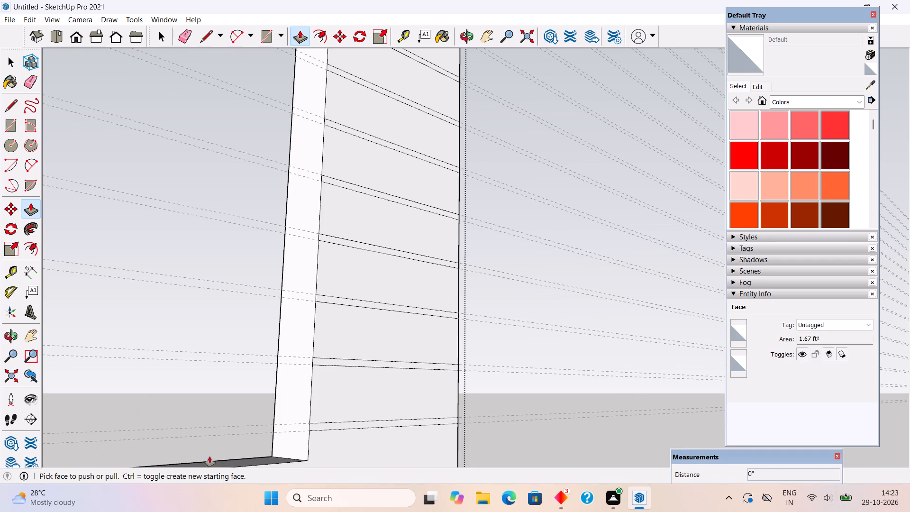
pyautogui.click(316, 425)
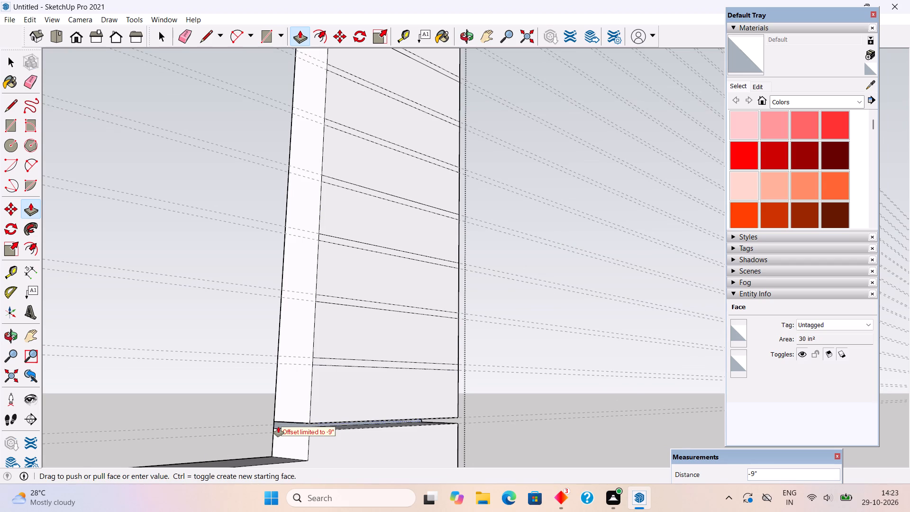
pyautogui.press('.')
pyautogui.press('5')
pyautogui.hotkey('shift', '"')
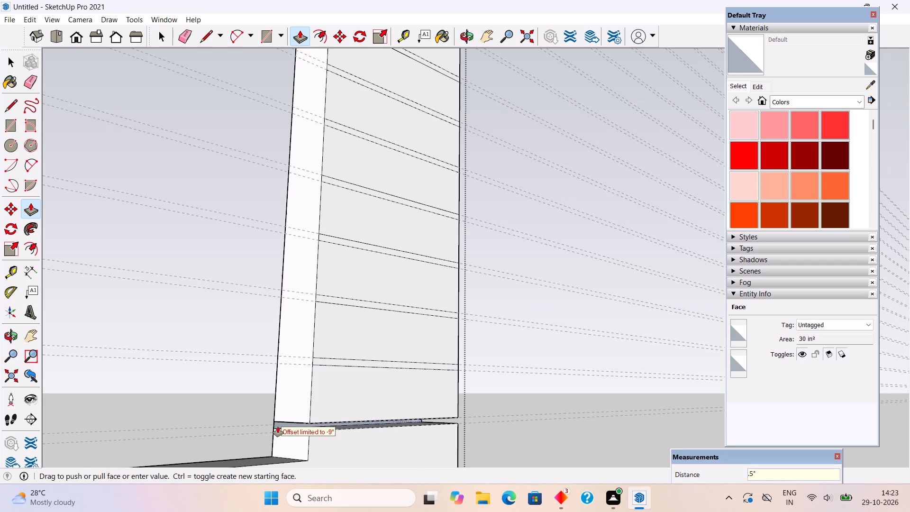
pyautogui.press('Return')
pyautogui.doubleClick(330, 364)
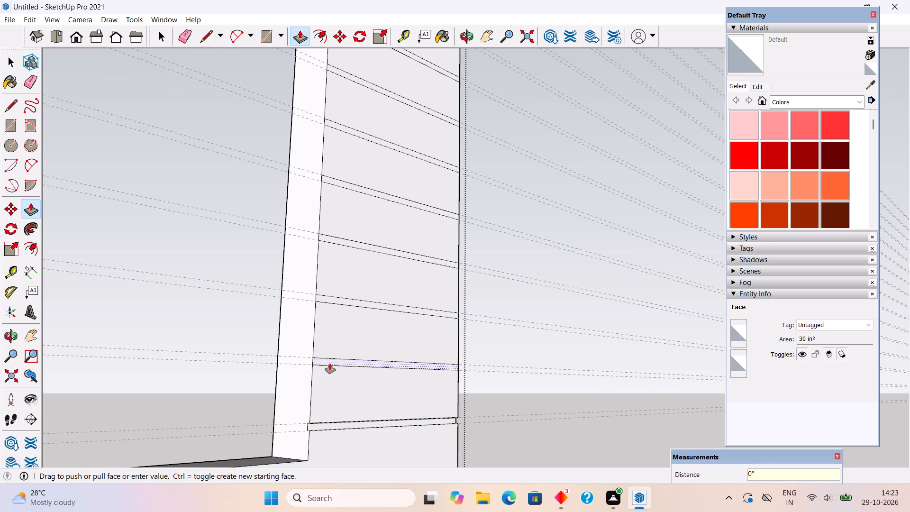
pyautogui.doubleClick(326, 300)
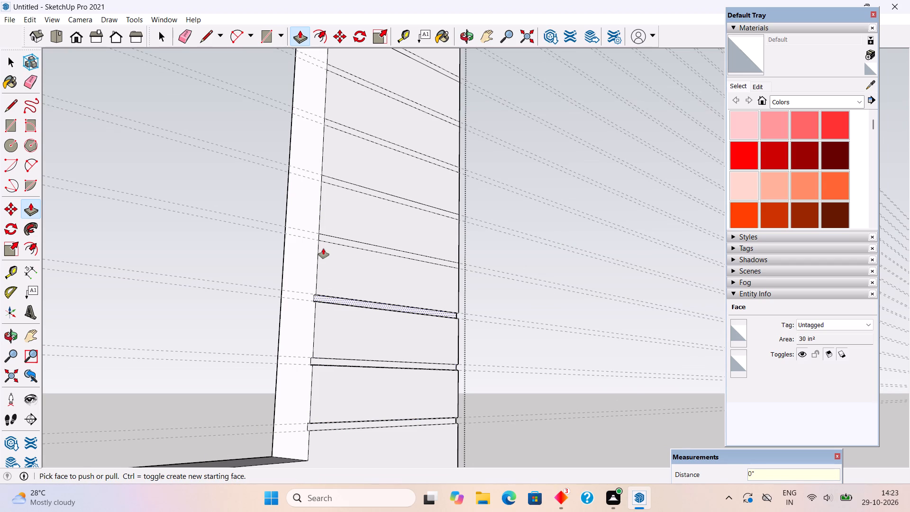
pyautogui.doubleClick(324, 238)
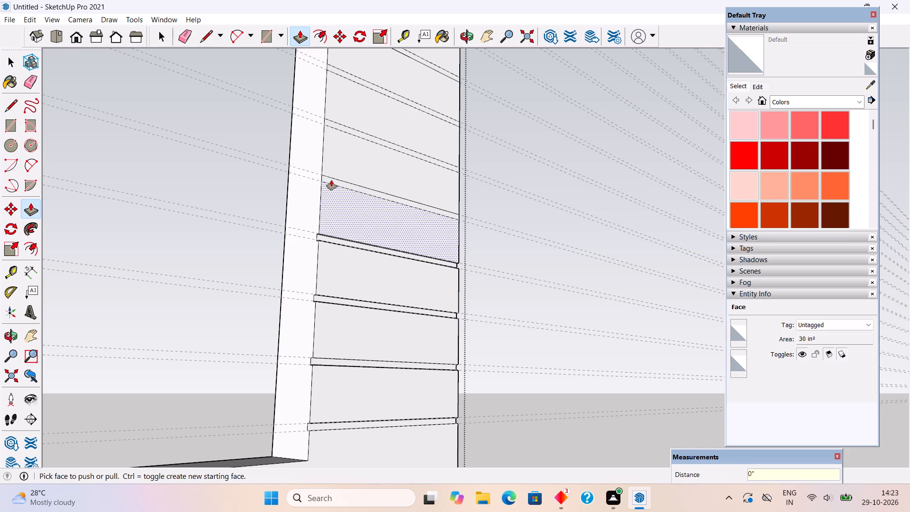
pyautogui.doubleClick(331, 180)
# Push/pull the next eight 1" rectangles up the wall strip beside the window opening .5" into the wall as grooves.
pyautogui.scroll(-11, 285, 331)
pyautogui.scroll(-5, 177, 300)
pyautogui.moveTo(172, 322); pyautogui.dragTo(215, 411, button='middle')
pyautogui.scroll(4, 269, 287)
pyautogui.scroll(3, 293, 321)
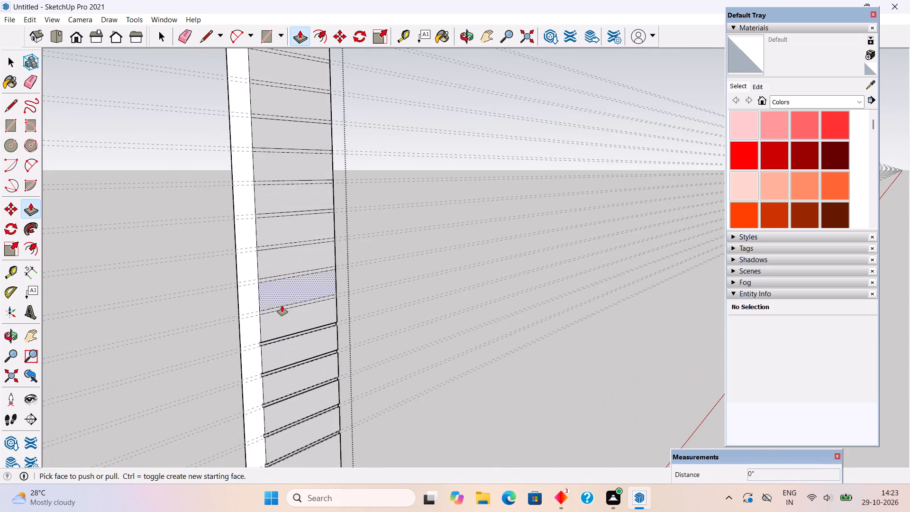
pyautogui.doubleClick(281, 307)
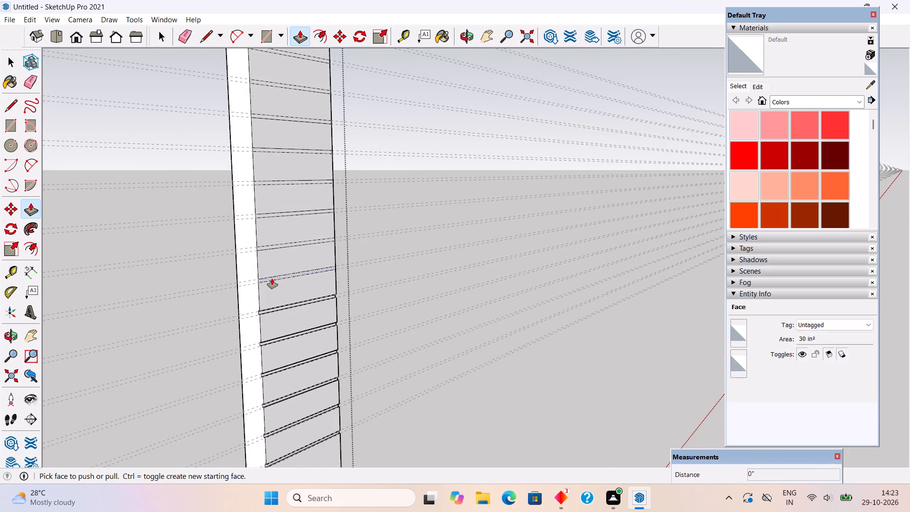
pyautogui.doubleClick(272, 279)
pyautogui.doubleClick(268, 246)
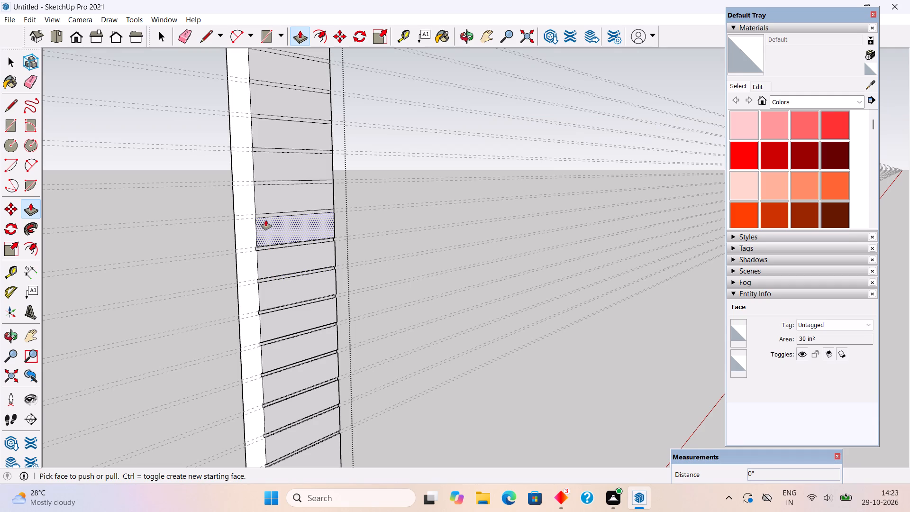
pyautogui.doubleClick(265, 217)
pyautogui.doubleClick(261, 184)
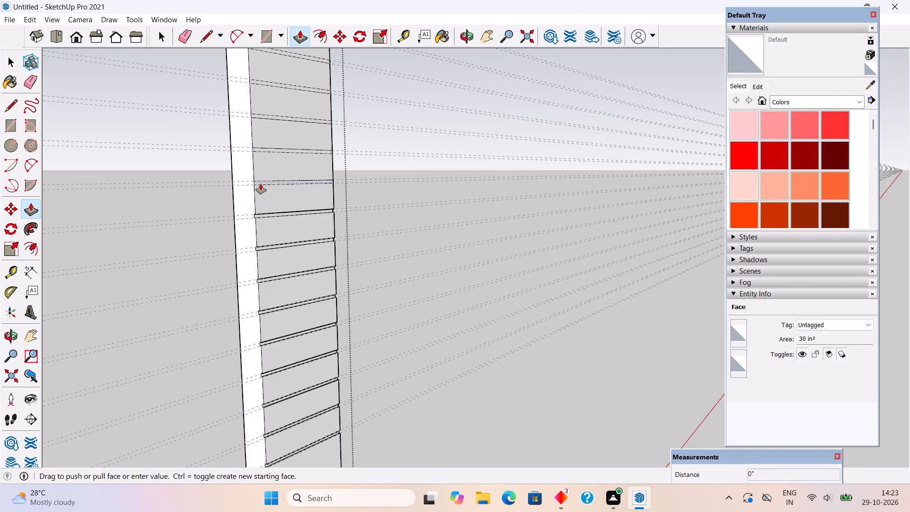
pyautogui.doubleClick(258, 151)
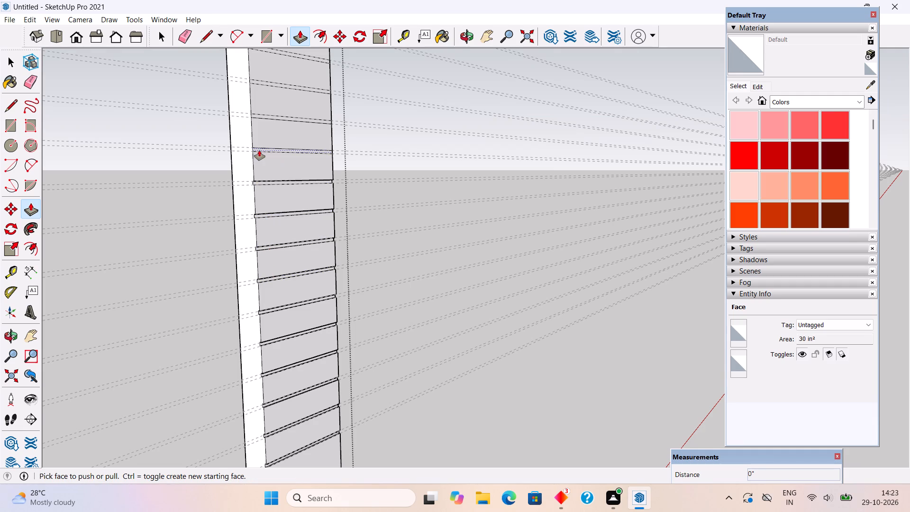
pyautogui.doubleClick(261, 117)
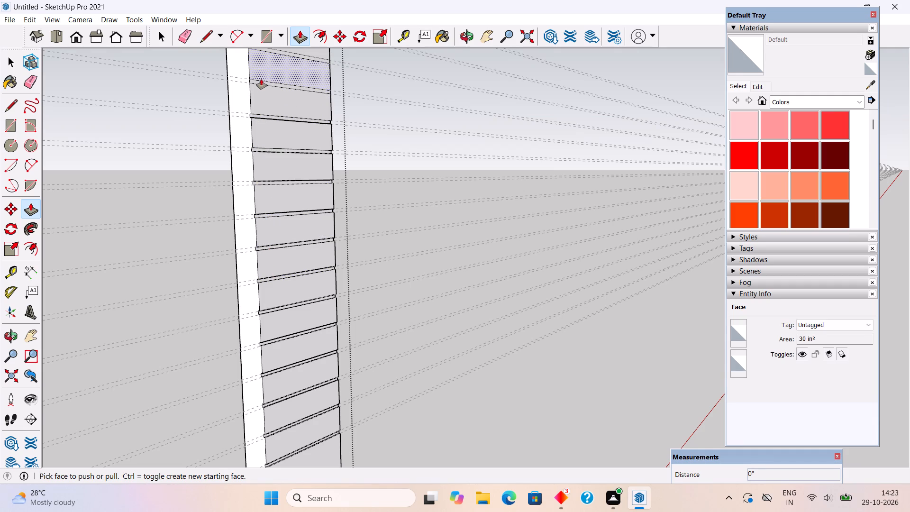
pyautogui.doubleClick(258, 82)
# Push/pull the three topmost 1" rectangles on the wall strip .5" into the wall and close the wall group.
pyautogui.scroll(-4, 286, 240)
pyautogui.scroll(-4, 300, 302)
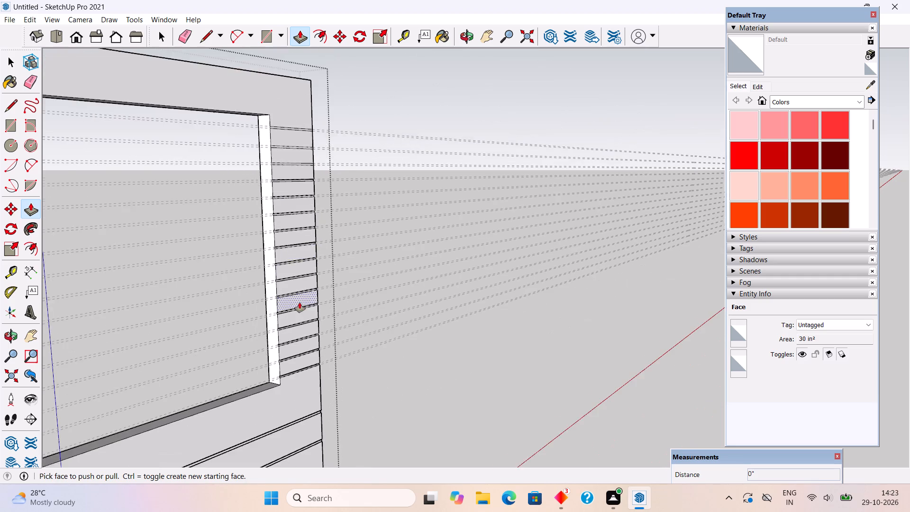
pyautogui.scroll(8, 268, 173)
pyautogui.scroll(2, 295, 117)
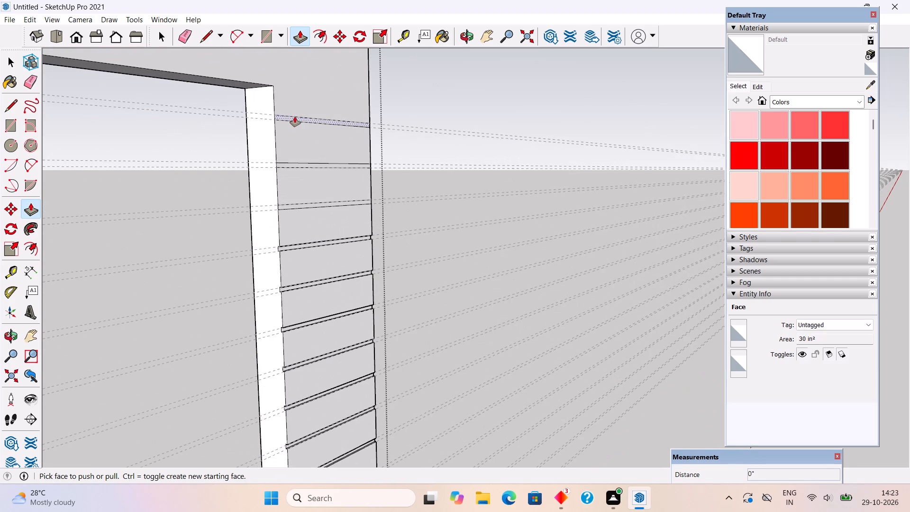
pyautogui.doubleClick(295, 117)
pyautogui.doubleClick(294, 165)
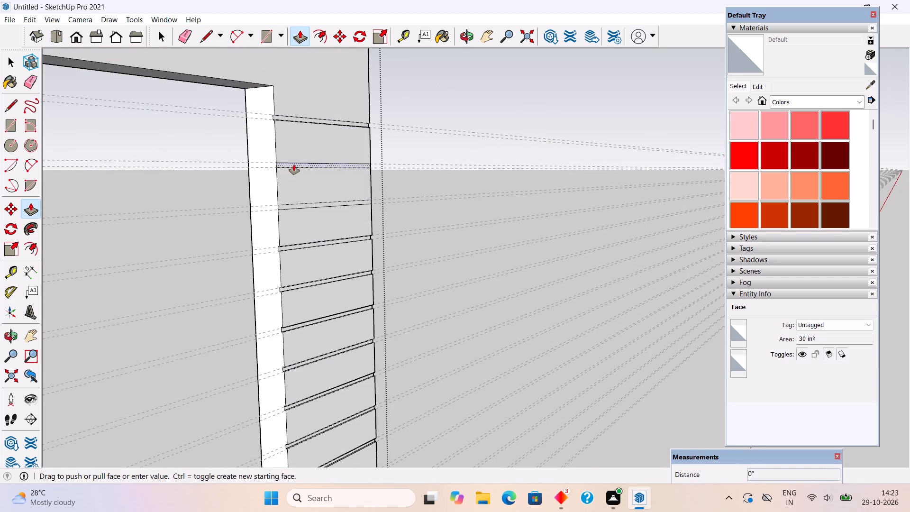
pyautogui.doubleClick(295, 207)
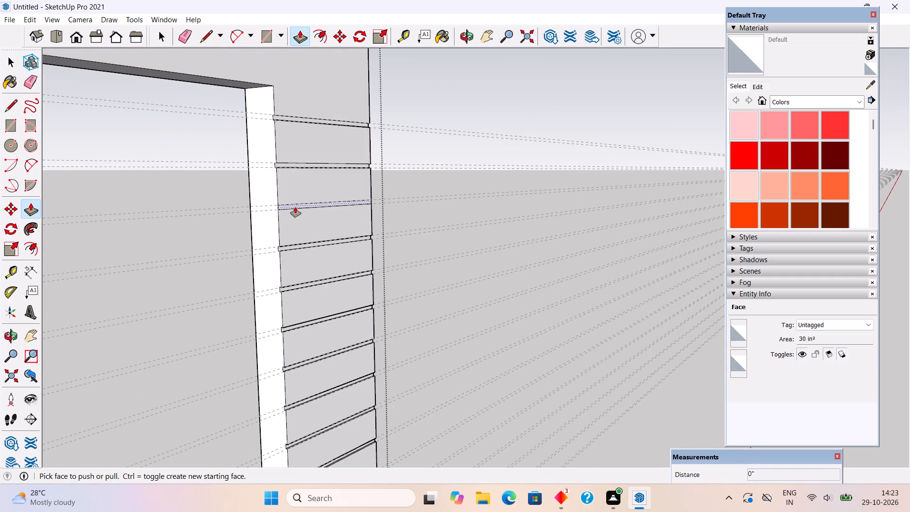
pyautogui.scroll(-7, 295, 207)
pyautogui.press('space')
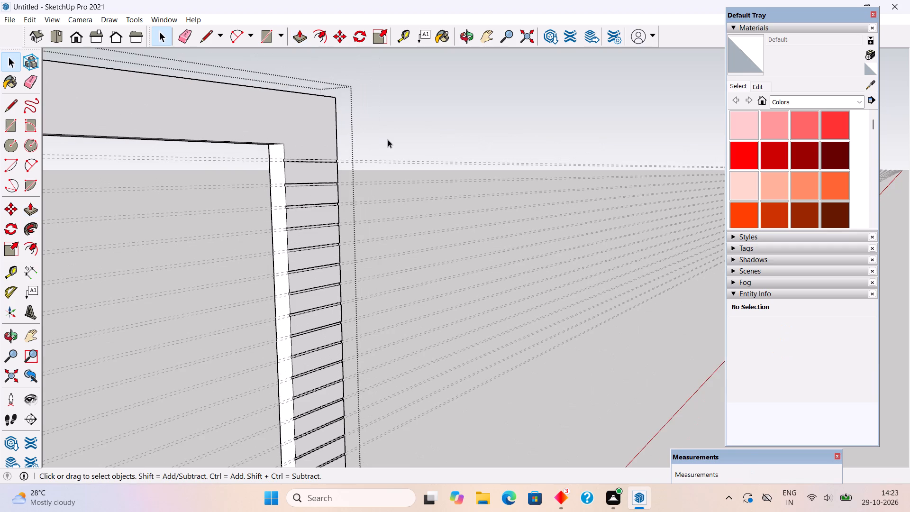
pyautogui.click(389, 139)
# Delete all guides from the model.
pyautogui.scroll(-9, 393, 182)
pyautogui.moveTo(404, 270); pyautogui.dragTo(216, 252, button='middle')
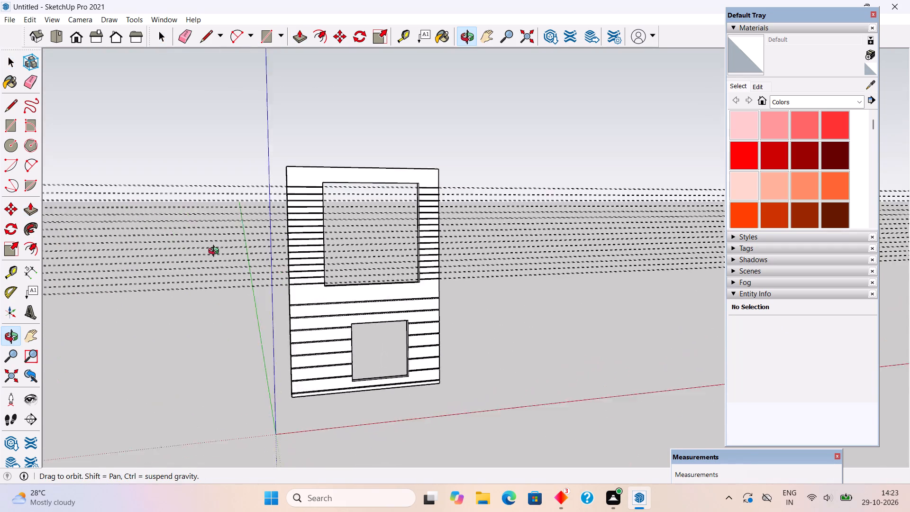
pyautogui.moveTo(216, 252); pyautogui.dragTo(207, 247, button='middle')
pyautogui.click(34, 18)
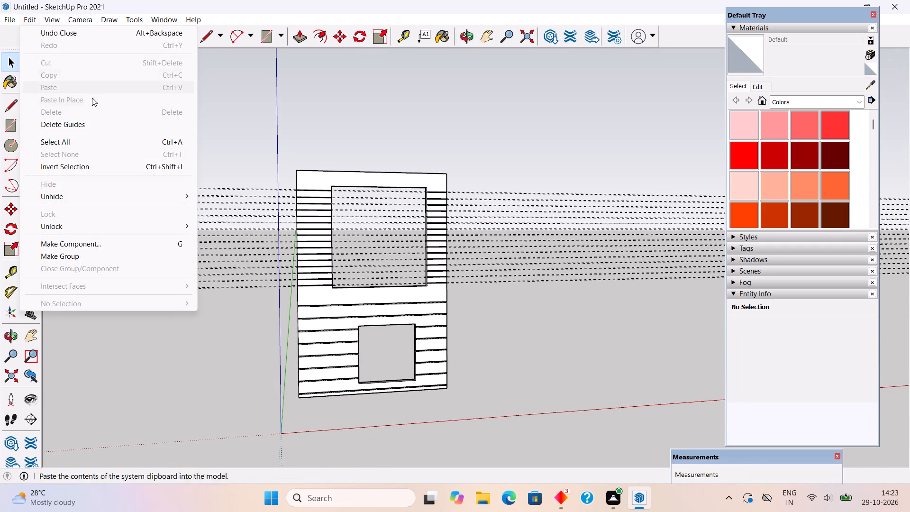
pyautogui.click(104, 128)
# Unhide all hidden geometry of the house.
pyautogui.moveTo(440, 337); pyautogui.dragTo(454, 359, button='middle')
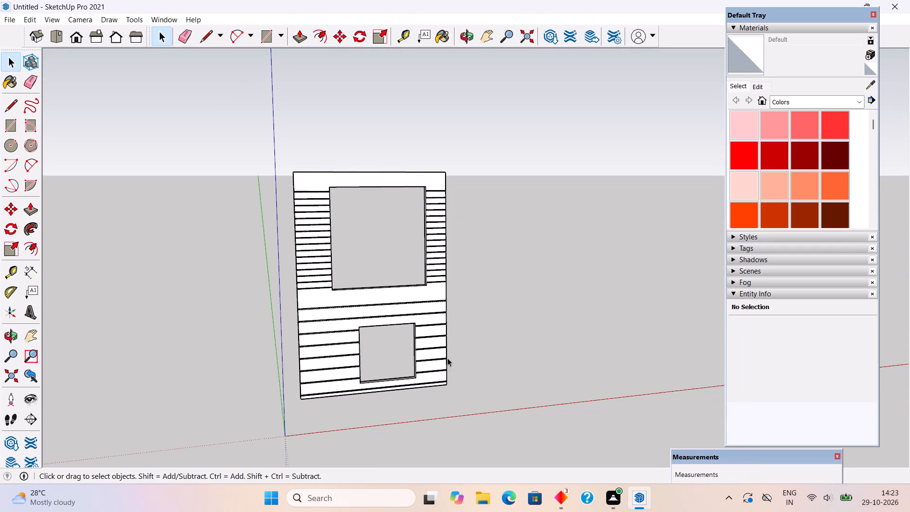
pyautogui.scroll(1, 340, 363)
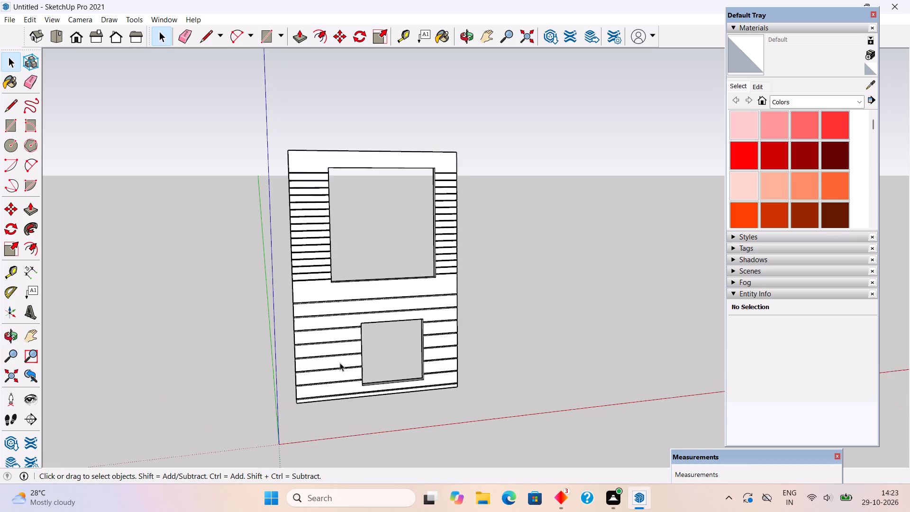
pyautogui.scroll(2, 340, 363)
pyautogui.click(31, 20)
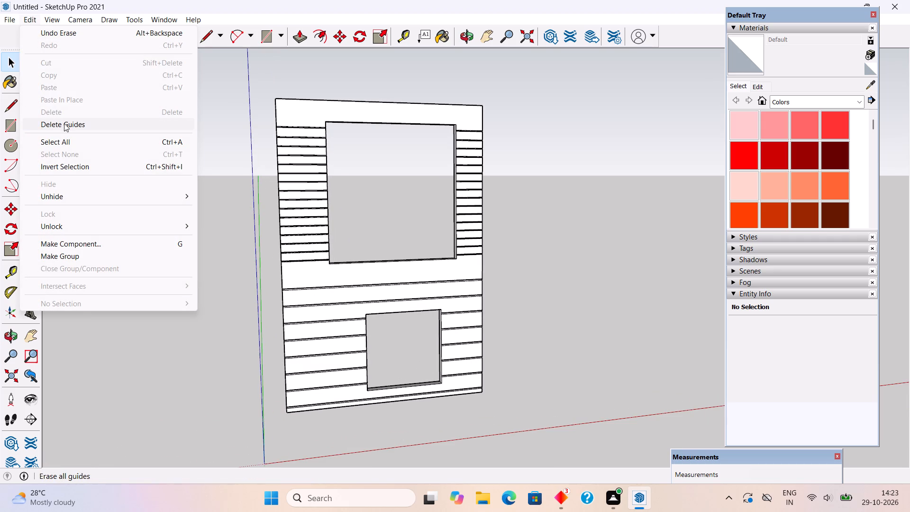
pyautogui.click(74, 190)
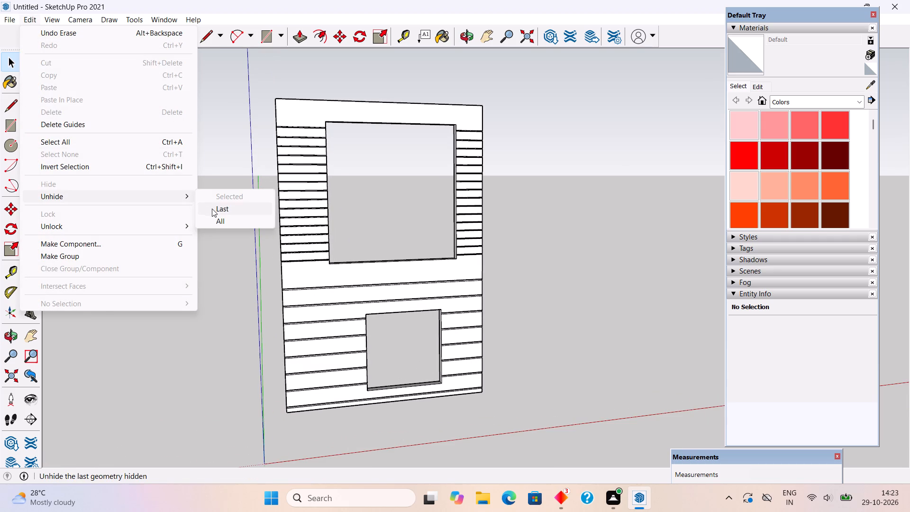
pyautogui.click(216, 216)
# Add vertical guides on the inner side face of the projecting window frame, 9" from its front edge and 4.5" back toward that edge.
pyautogui.moveTo(319, 261); pyautogui.dragTo(284, 233, button='middle')
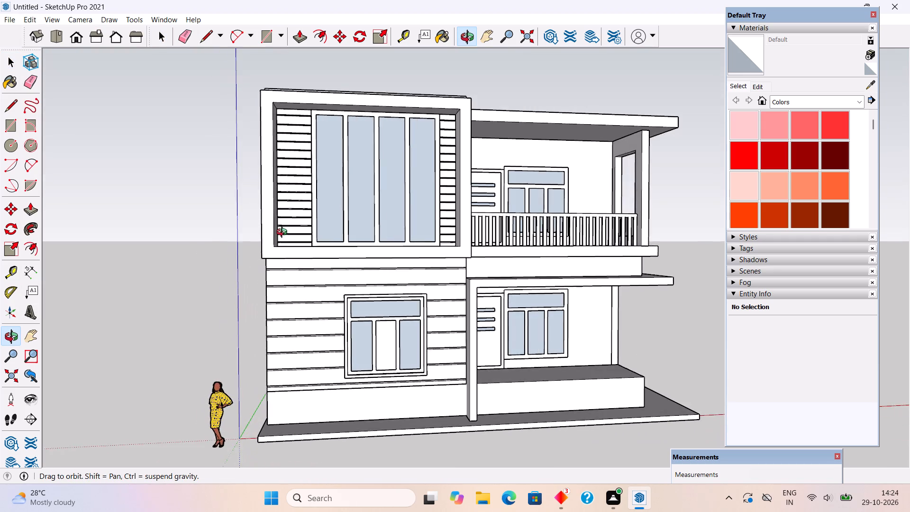
pyautogui.moveTo(284, 233); pyautogui.dragTo(213, 276, button='middle')
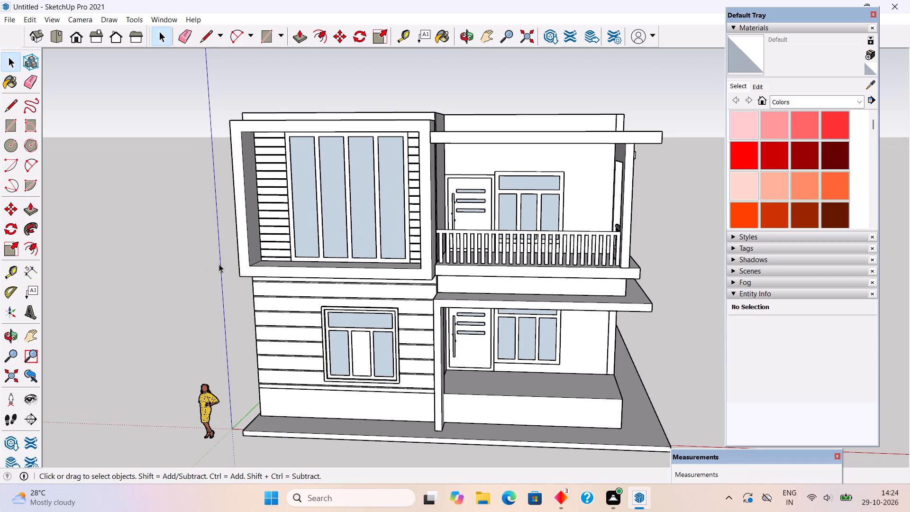
pyautogui.moveTo(203, 265); pyautogui.dragTo(0, 283, button='middle')
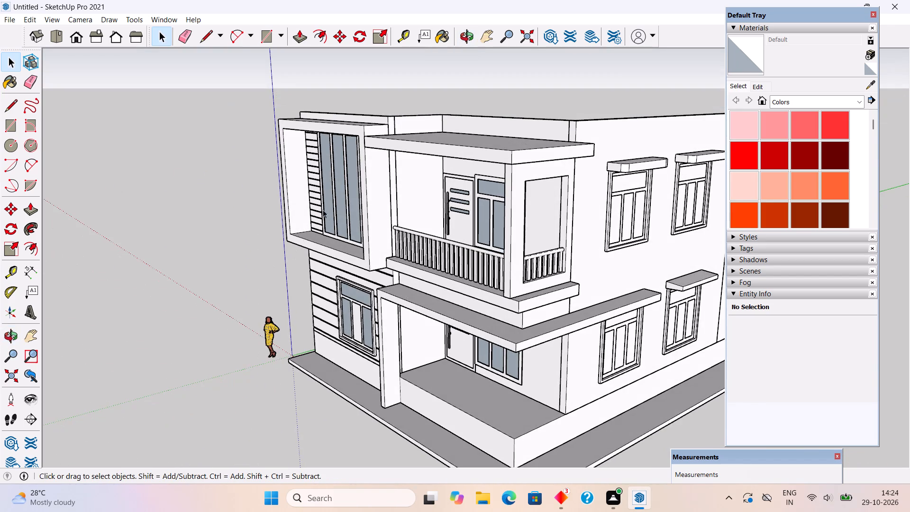
pyautogui.scroll(7, 318, 206)
pyautogui.scroll(2, 290, 242)
pyautogui.moveTo(285, 241); pyautogui.dragTo(202, 219, button='middle')
pyautogui.scroll(3, 205, 220)
pyautogui.press('t')
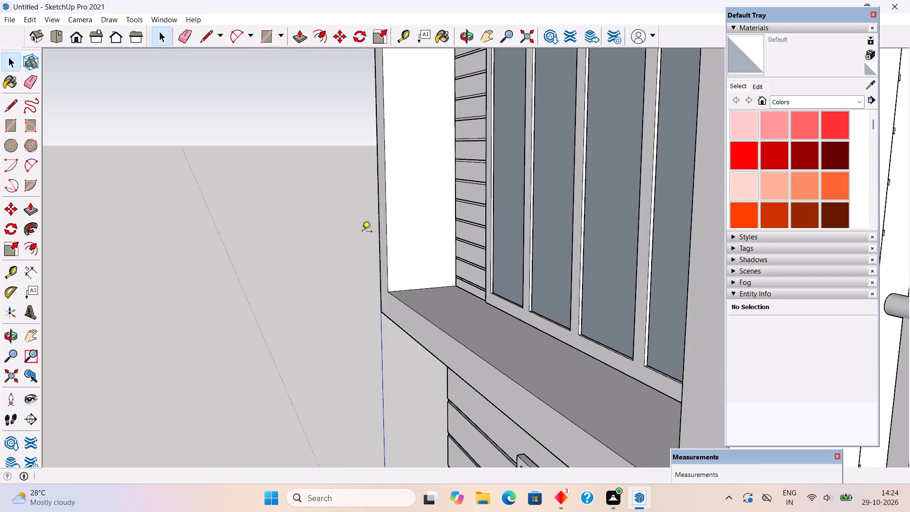
pyautogui.click(387, 266)
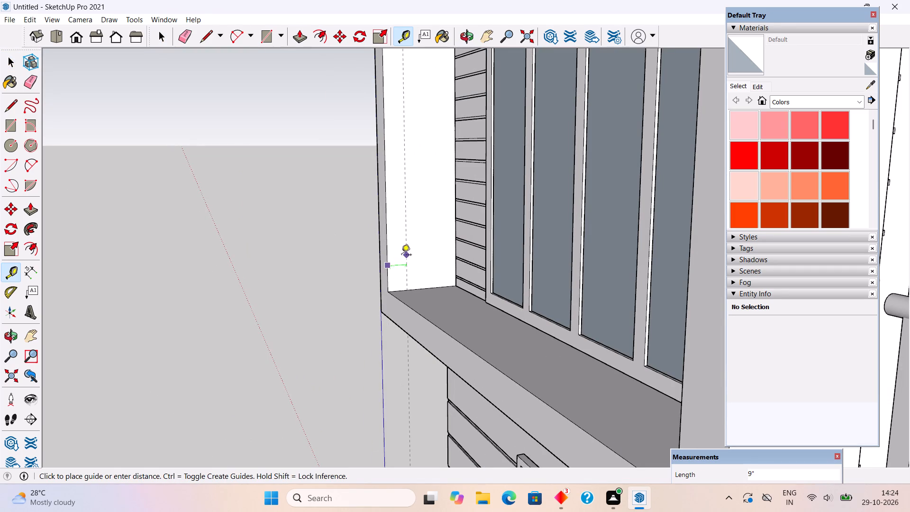
pyautogui.click(401, 255)
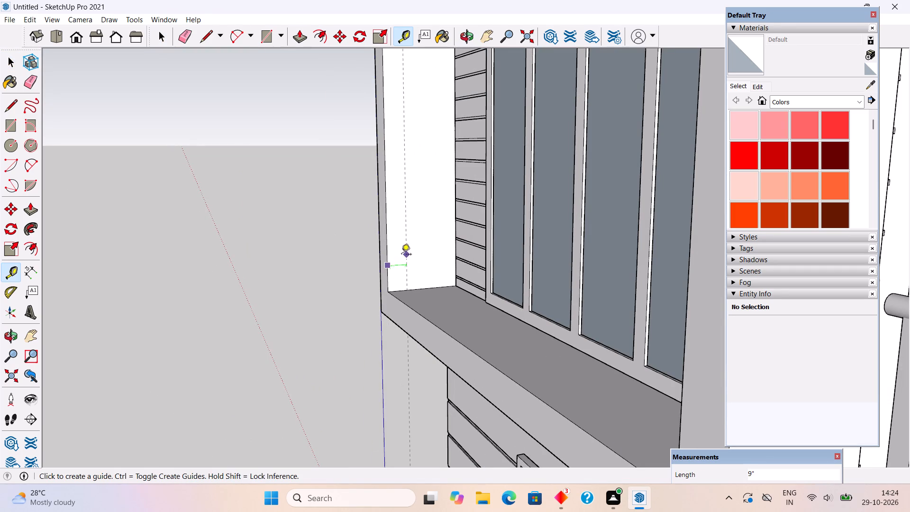
pyautogui.click(409, 257)
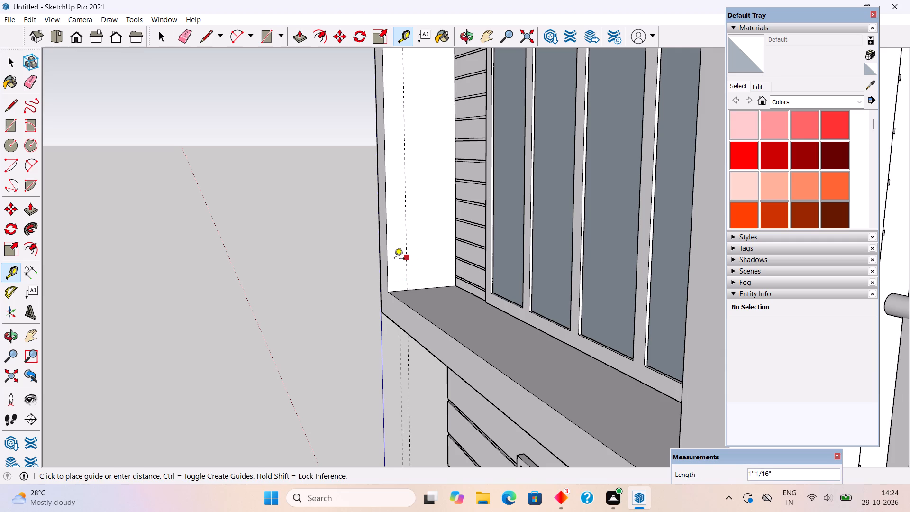
pyautogui.press('1')
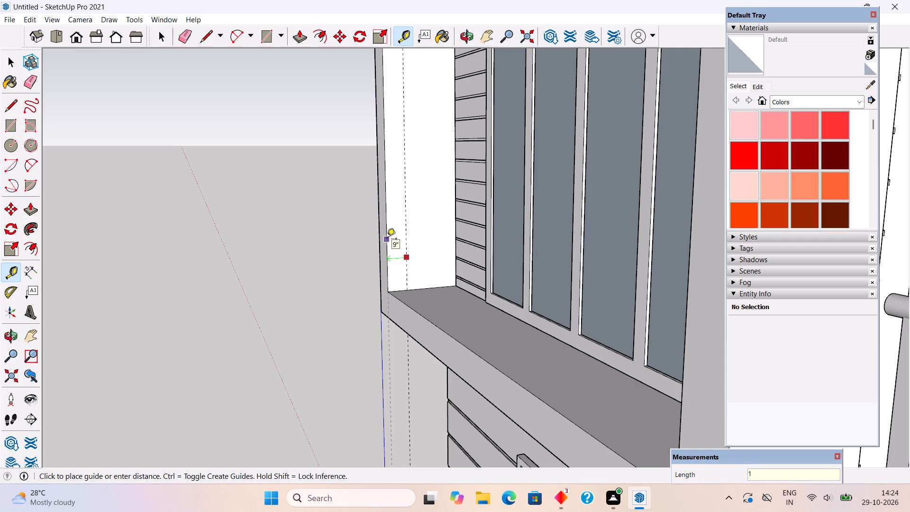
pyautogui.press('BackSpace')
pyautogui.write('4.5"')
pyautogui.press('Return')
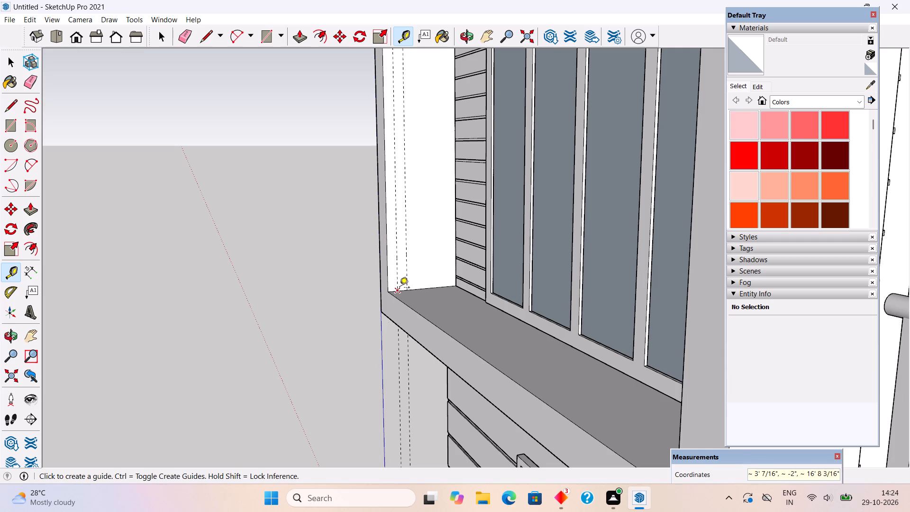
# Add a horizontal guide 3' above the bottom edge of the frame's inner side face.
pyautogui.scroll(-5, 392, 287)
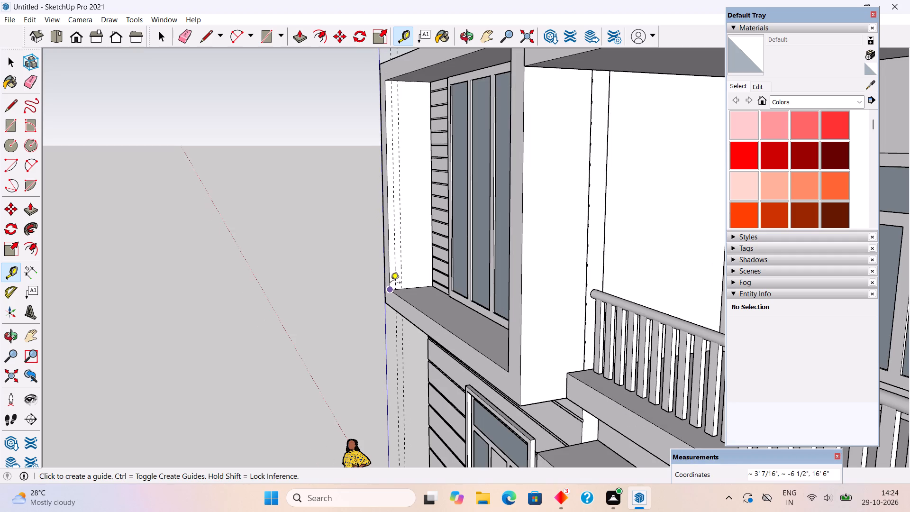
pyautogui.scroll(4, 406, 288)
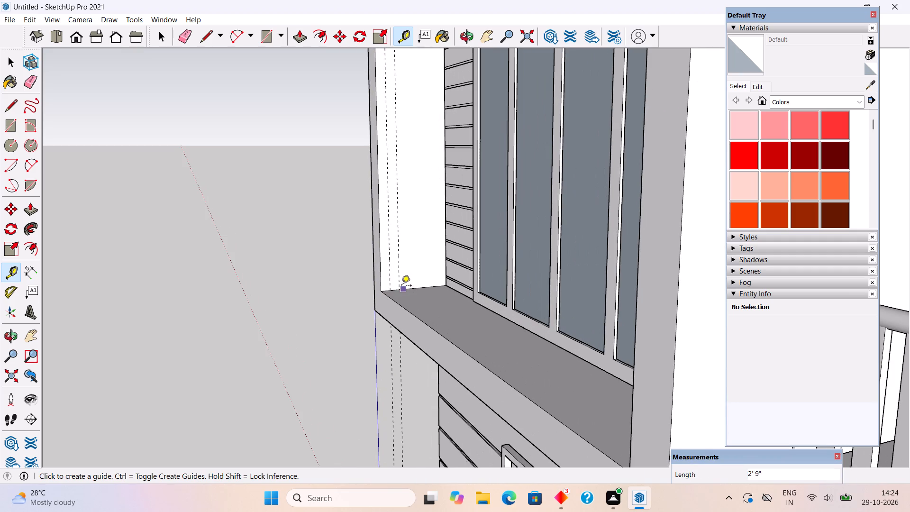
pyautogui.click(396, 287)
pyautogui.write("3'")
pyautogui.press('Return')
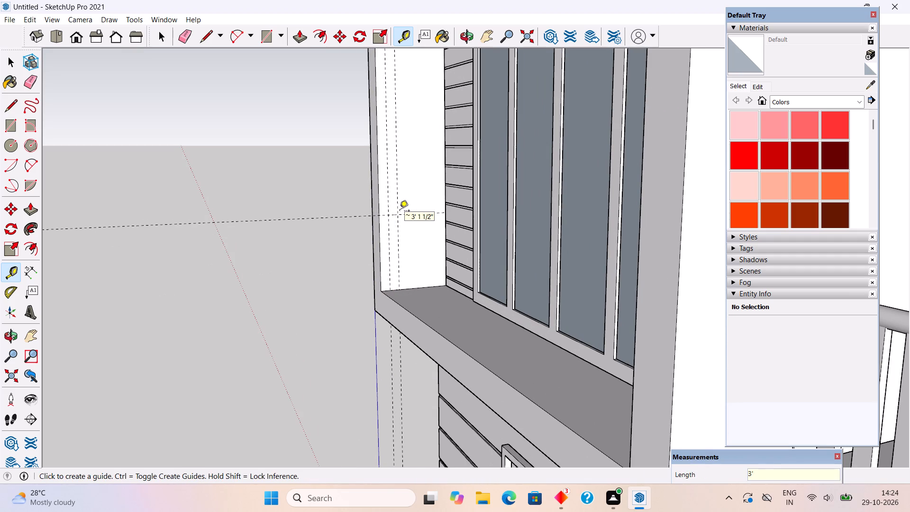
pyautogui.press('space')
# Draw a circle of 2" radius on the inner side face, centred where the 4.5" and 3' guides cross.
pyautogui.scroll(5, 393, 217)
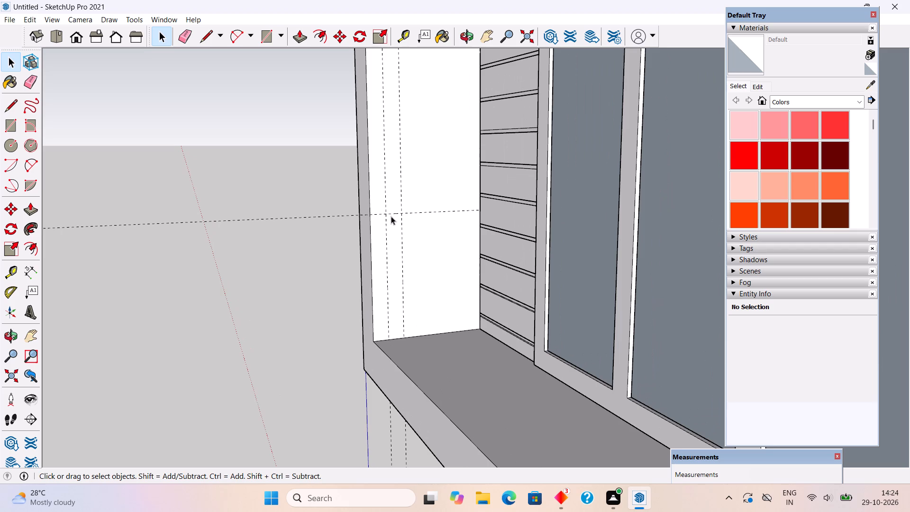
pyautogui.press('c')
pyautogui.click(388, 215)
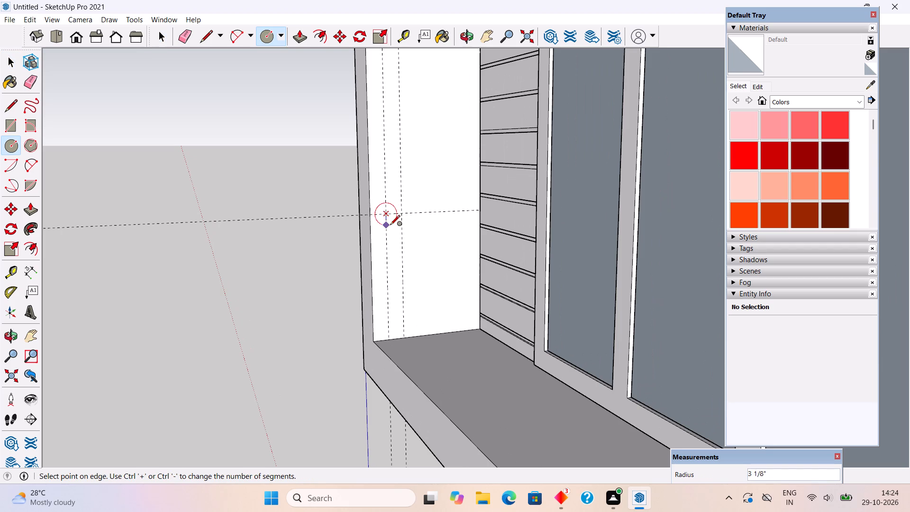
pyautogui.write('2"')
pyautogui.press('Return')
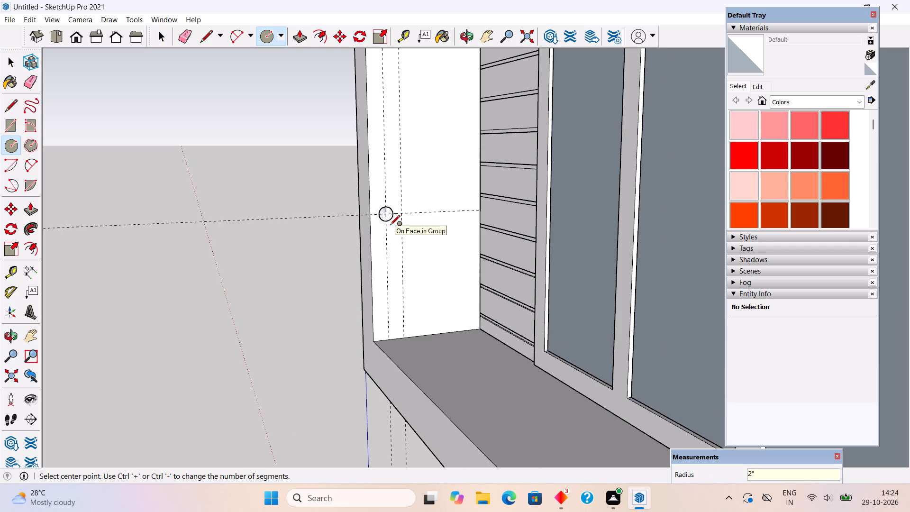
# Push/pull the circle about 16' 1" across the window frame toward its opposite side as a round handrail.
pyautogui.press('p')
pyautogui.click(385, 212)
pyautogui.scroll(-4, 502, 232)
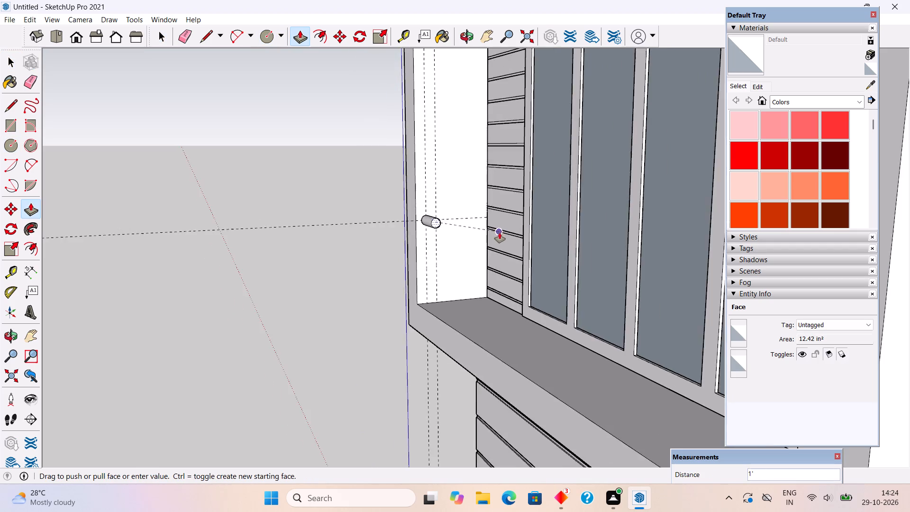
pyautogui.scroll(-9, 500, 233)
pyautogui.click(577, 219)
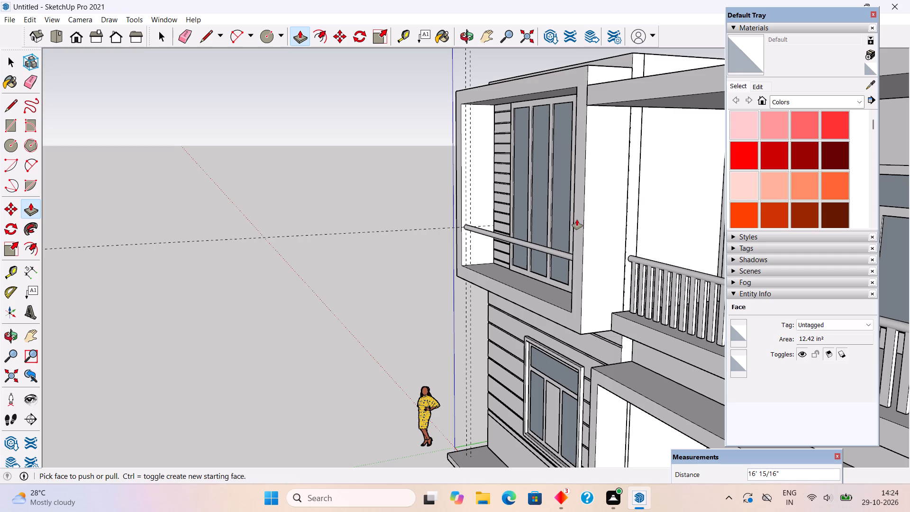
pyautogui.moveTo(415, 305); pyautogui.dragTo(717, 284, button='middle')
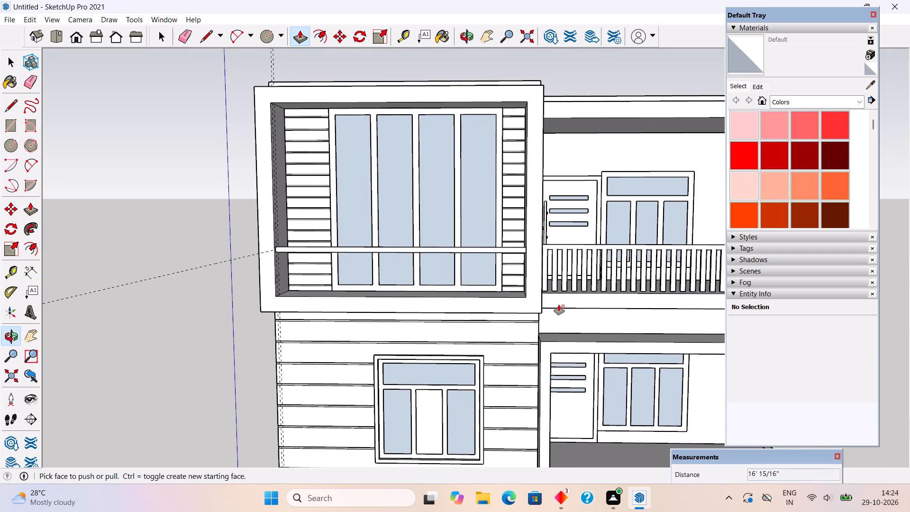
# Make the whole round handrail across the projecting window frame into a group.
pyautogui.press('space')
pyautogui.scroll(1, 446, 264)
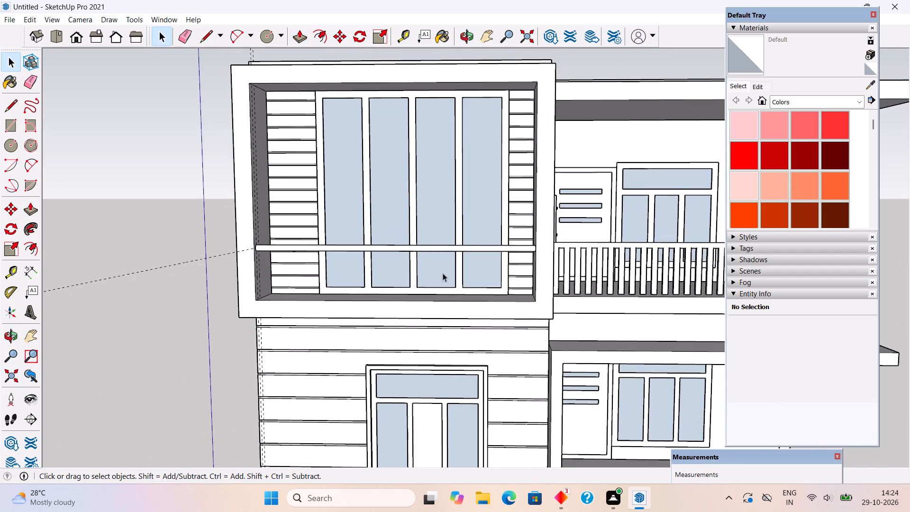
pyautogui.moveTo(441, 285); pyautogui.dragTo(439, 394, button='middle')
pyautogui.scroll(5, 343, 320)
pyautogui.tripleClick(250, 307)
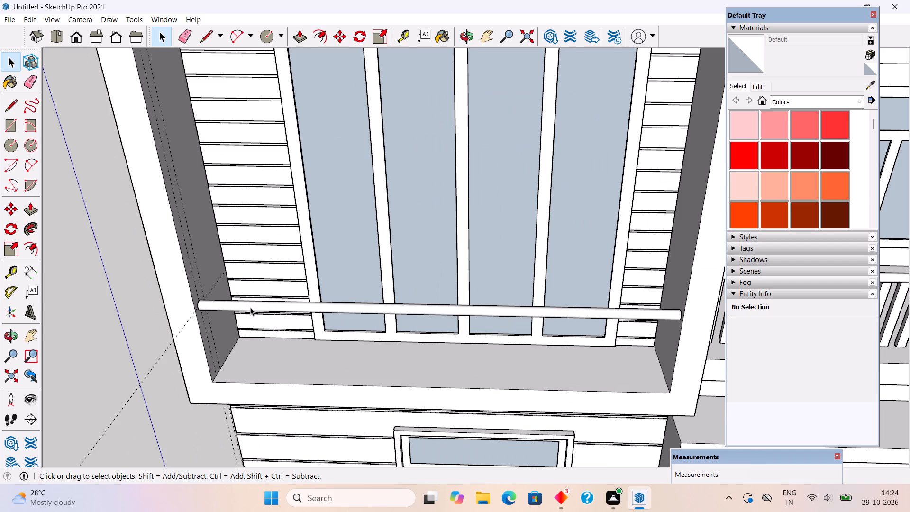
pyautogui.rightClick(250, 307)
pyautogui.click(290, 187)
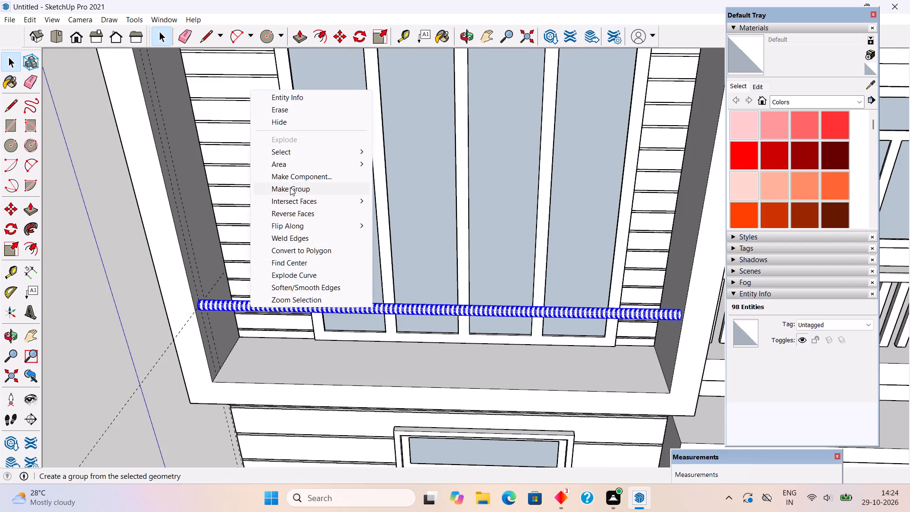
pyautogui.scroll(-6, 290, 187)
pyautogui.moveTo(377, 273); pyautogui.dragTo(354, 198, button='middle')
pyautogui.click(166, 234)
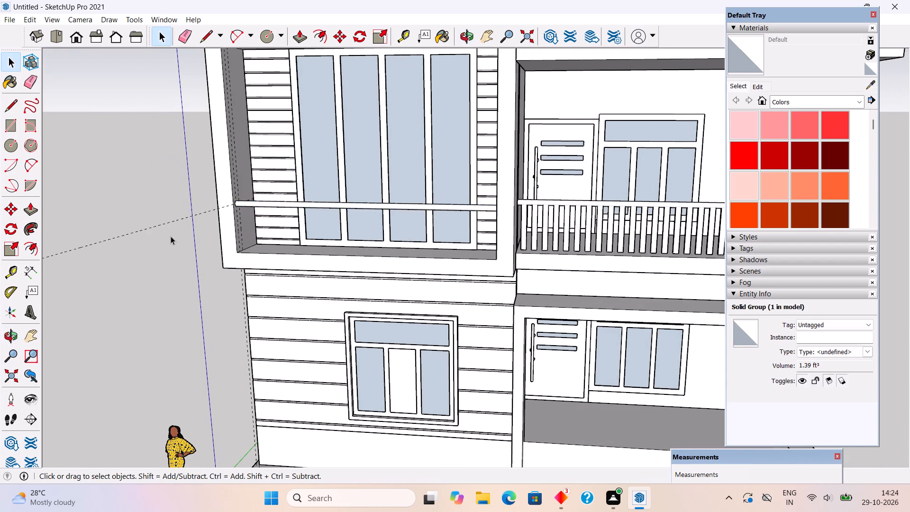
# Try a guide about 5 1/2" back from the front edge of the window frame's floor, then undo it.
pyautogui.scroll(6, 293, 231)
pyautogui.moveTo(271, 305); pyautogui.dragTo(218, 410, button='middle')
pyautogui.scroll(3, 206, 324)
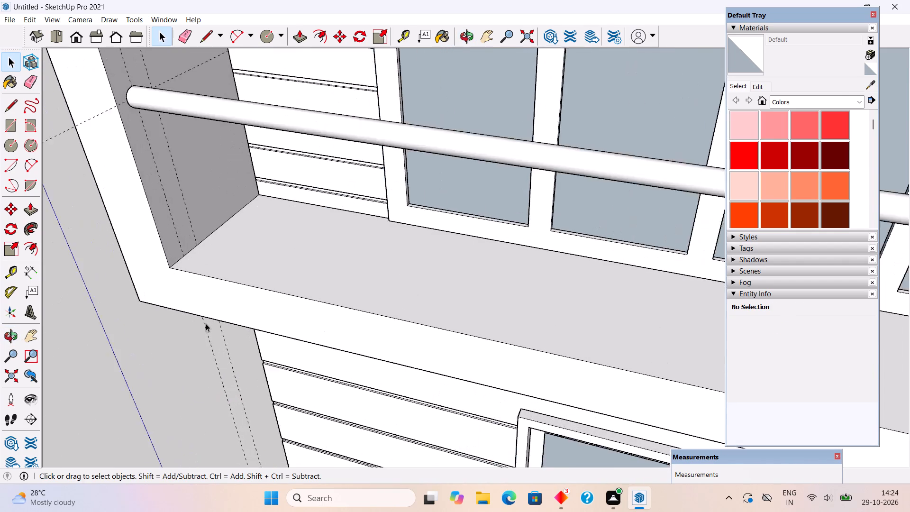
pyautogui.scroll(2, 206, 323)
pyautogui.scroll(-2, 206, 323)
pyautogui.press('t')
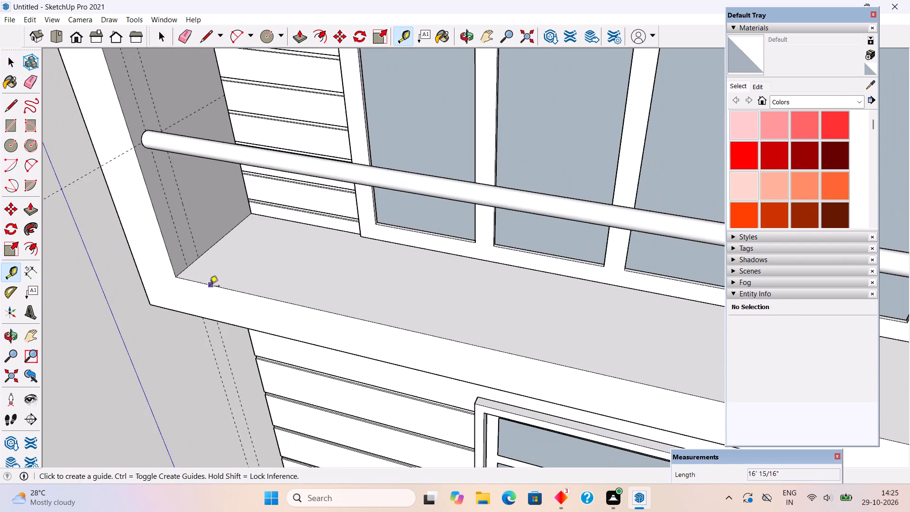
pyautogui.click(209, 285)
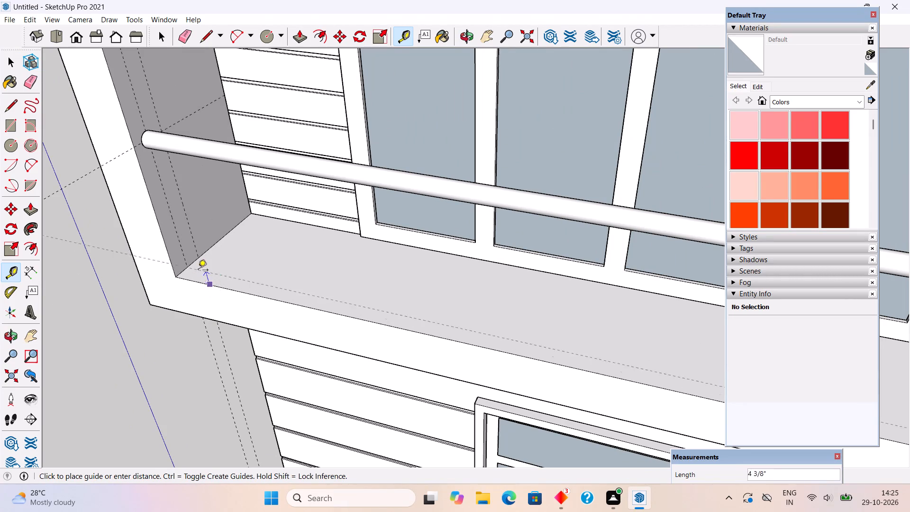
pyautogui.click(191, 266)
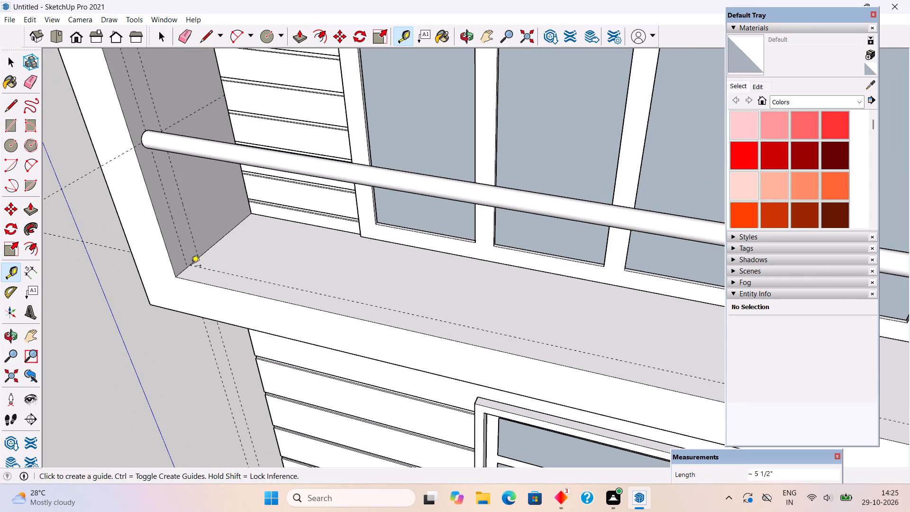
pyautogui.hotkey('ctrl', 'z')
# Add a guide along the window frame's floor, parallel to its front edge, through the foot of the 4.5" side-face guide.
pyautogui.click(183, 281)
pyautogui.scroll(8, 188, 274)
pyautogui.click(190, 266)
# Add parallel guides 2" behind and 2" in front of the centre guide on the window frame's floor.
pyautogui.click(200, 268)
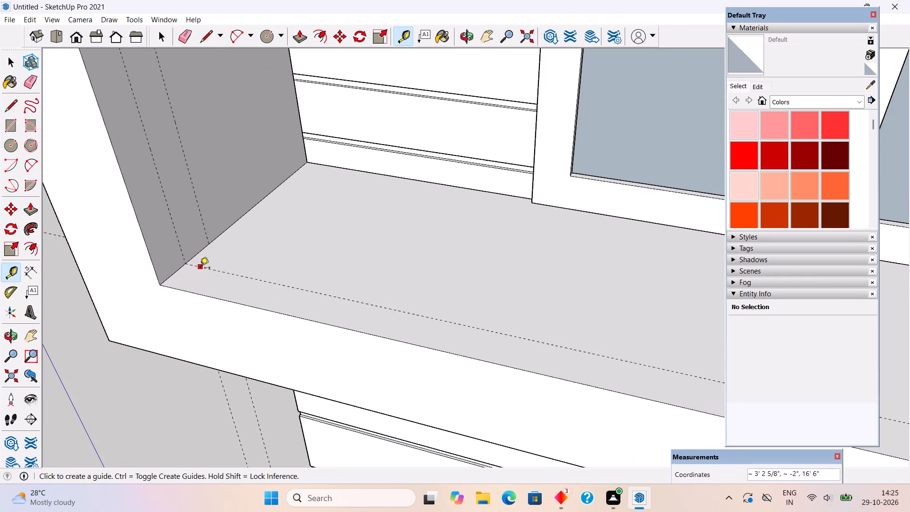
pyautogui.write('2"')
pyautogui.press('Return')
pyautogui.click(222, 270)
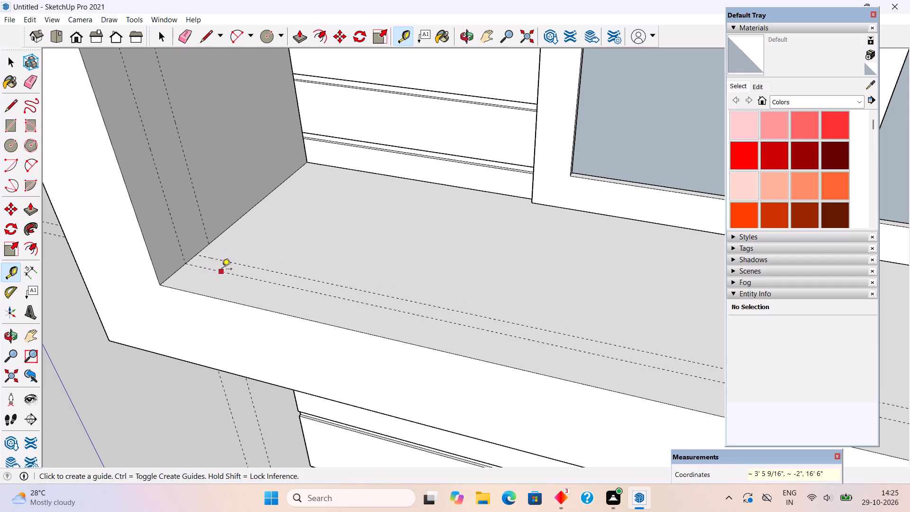
pyautogui.press('2')
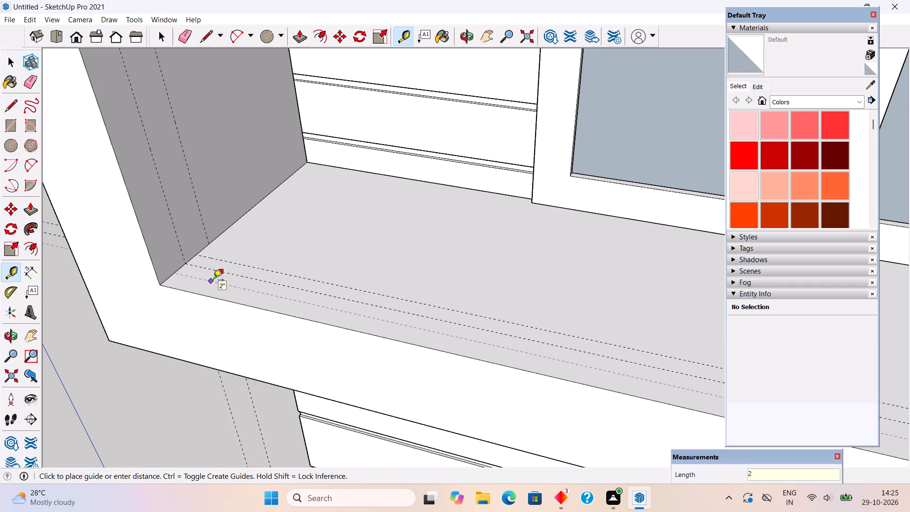
pyautogui.press('Return')
pyautogui.press('Return')
pyautogui.press('Return')
pyautogui.press('Return')
pyautogui.press('Return')
pyautogui.press('Return')
pyautogui.press('Return')
pyautogui.press('Return')
pyautogui.press('Return')
pyautogui.press('Return')
pyautogui.press('Return')
pyautogui.press('Return')
pyautogui.press('Return')
pyautogui.press('Return')
pyautogui.press('Return')
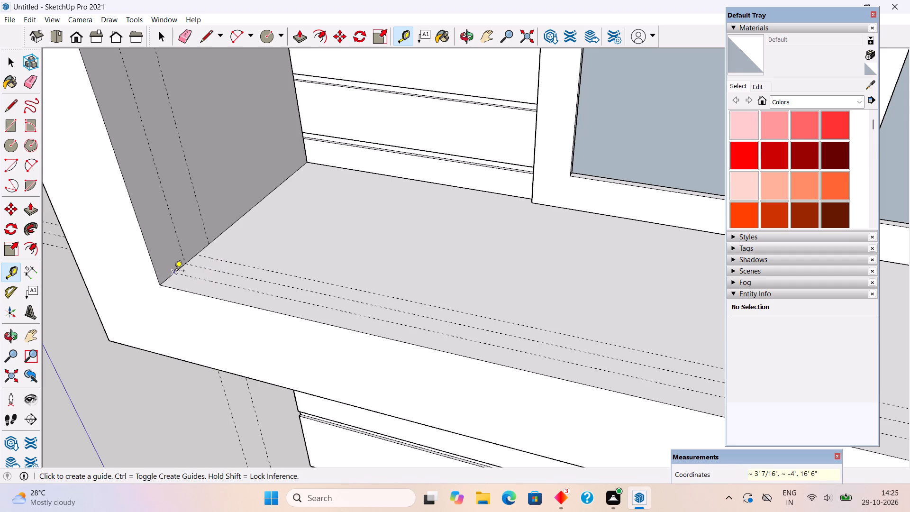
# Add a guide on the frame's floor 4" in from the bottom edge of the inner side face.
pyautogui.scroll(4, 174, 272)
pyautogui.click(183, 266)
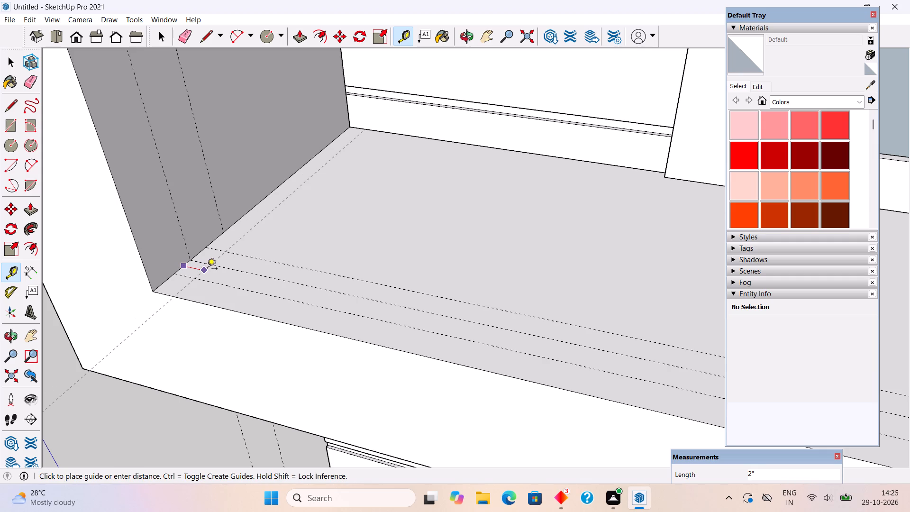
pyautogui.press('4')
pyautogui.hotkey('shift', '"')
pyautogui.press('Return')
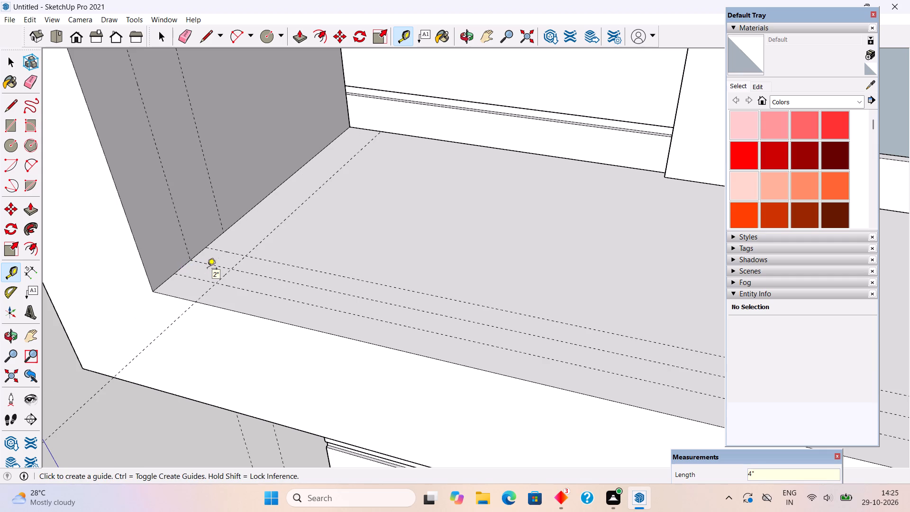
pyautogui.press('space')
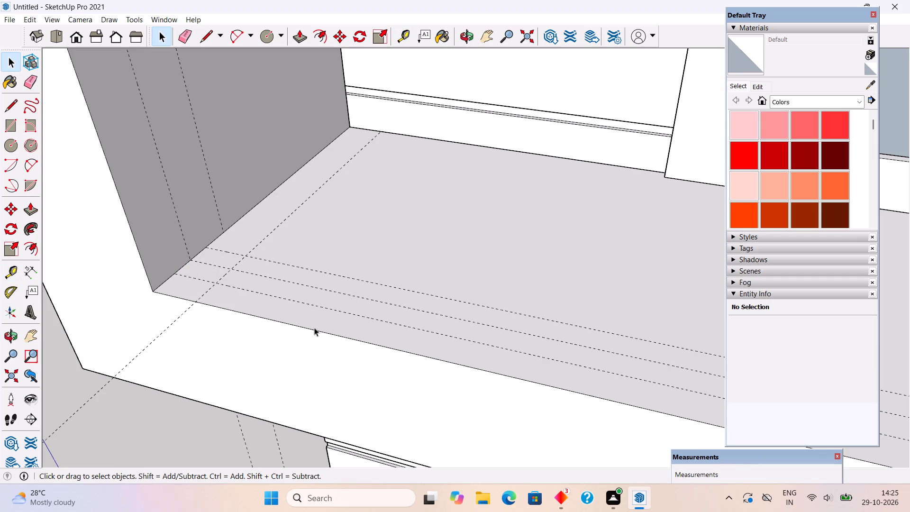
# Measure the width of the balcony railing's first baluster beside the window frame.
pyautogui.moveTo(319, 332); pyautogui.dragTo(392, 367, button='middle')
pyautogui.press('r')
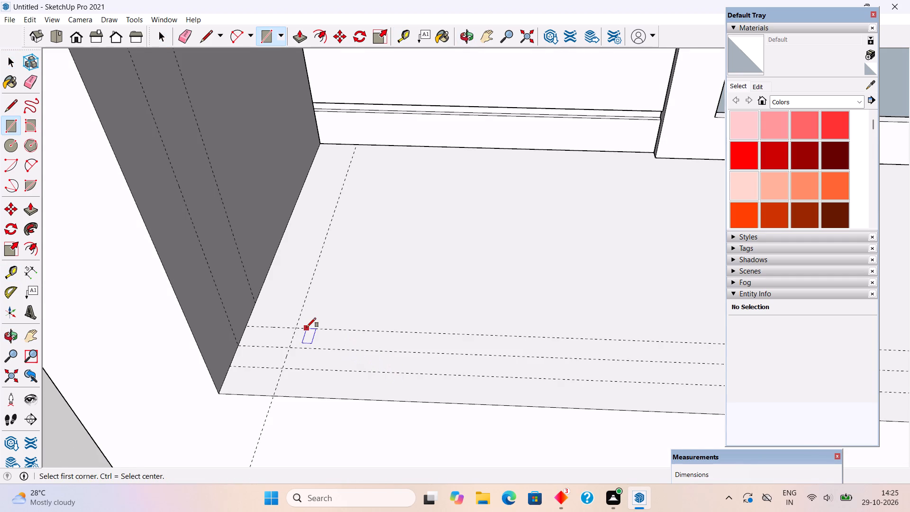
pyautogui.press('t')
pyautogui.scroll(-6, 214, 322)
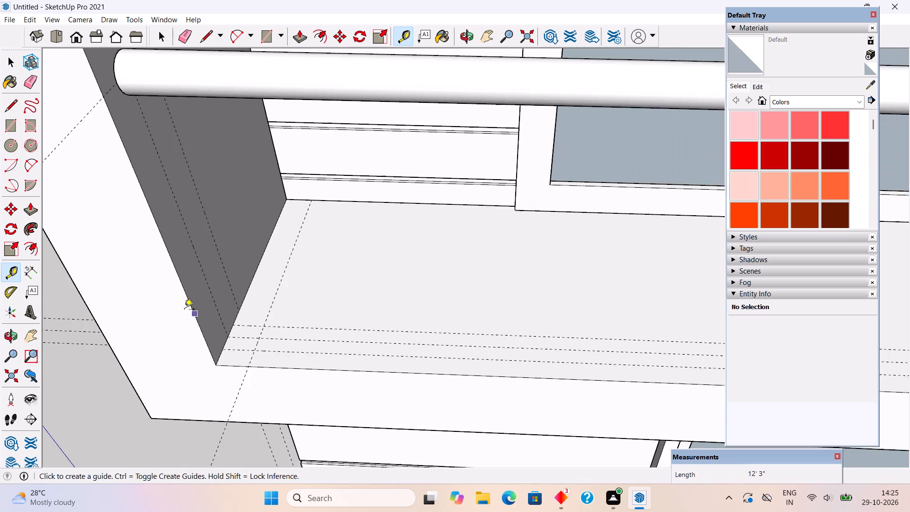
pyautogui.scroll(-20, 168, 304)
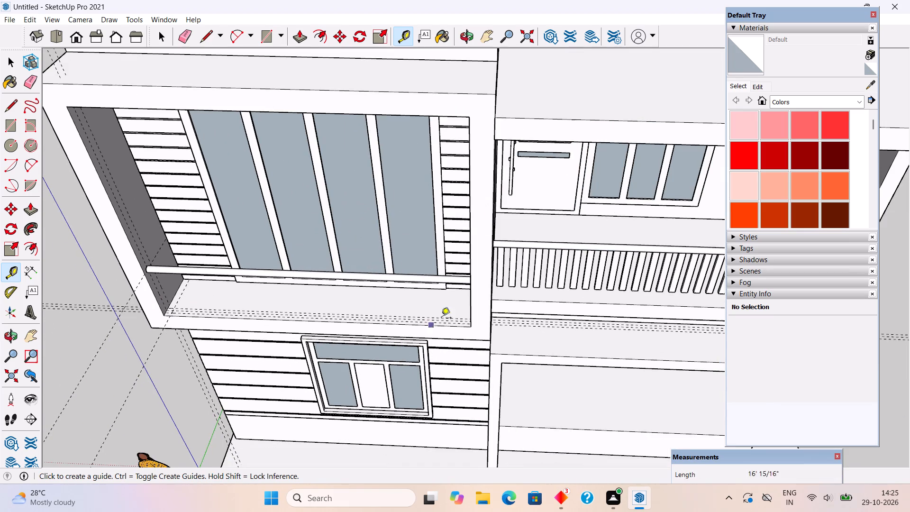
pyautogui.scroll(5, 497, 302)
pyautogui.scroll(8, 484, 253)
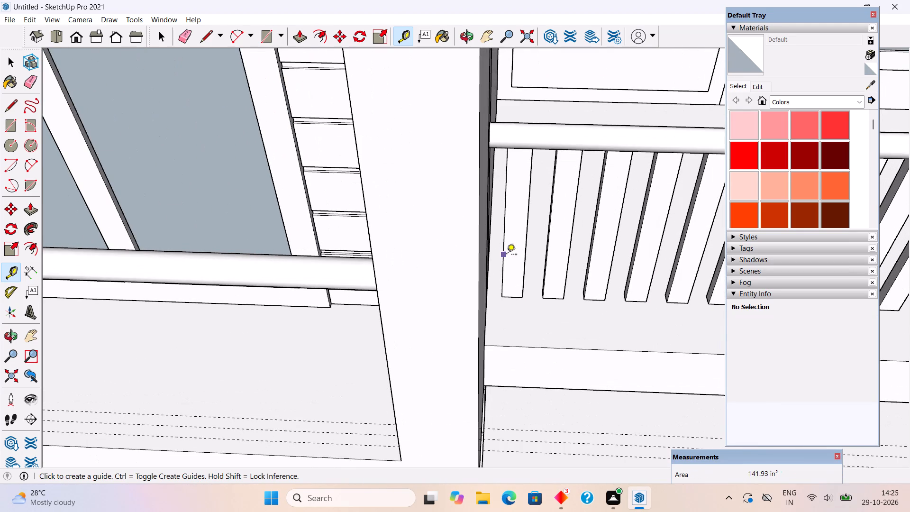
pyautogui.click(506, 255)
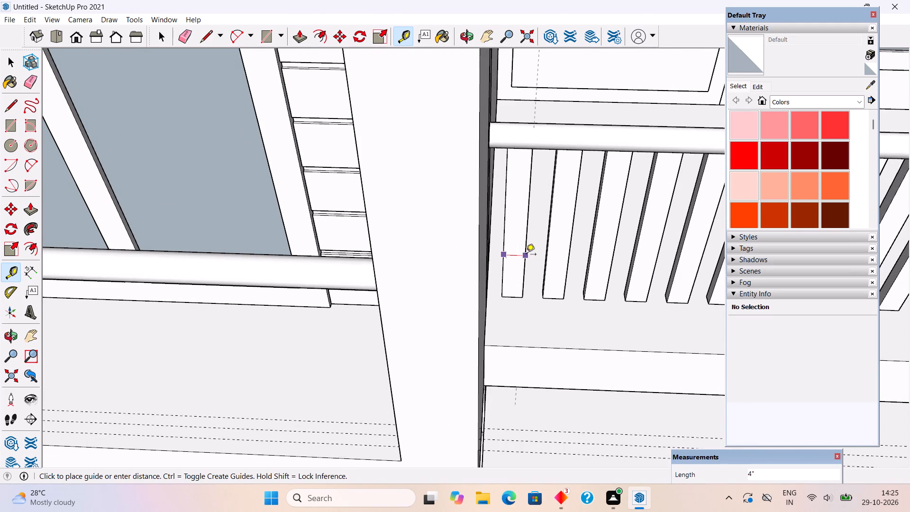
pyautogui.press('space')
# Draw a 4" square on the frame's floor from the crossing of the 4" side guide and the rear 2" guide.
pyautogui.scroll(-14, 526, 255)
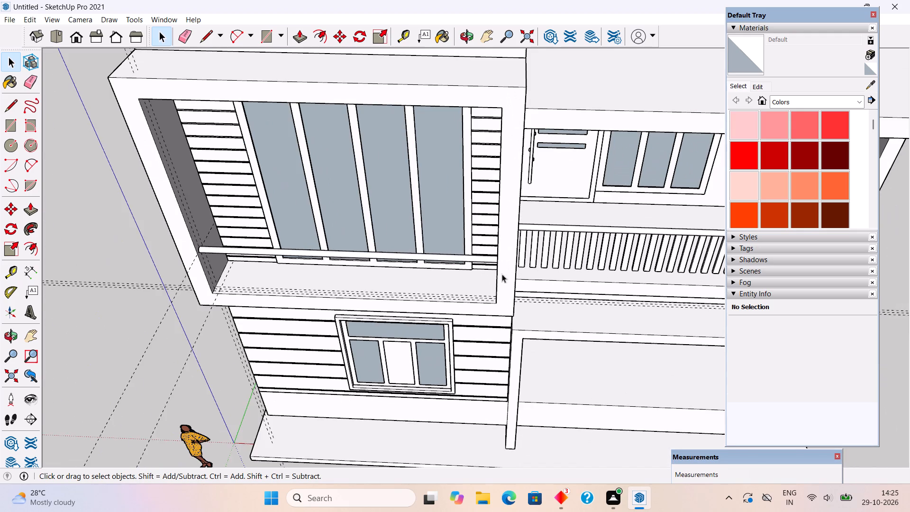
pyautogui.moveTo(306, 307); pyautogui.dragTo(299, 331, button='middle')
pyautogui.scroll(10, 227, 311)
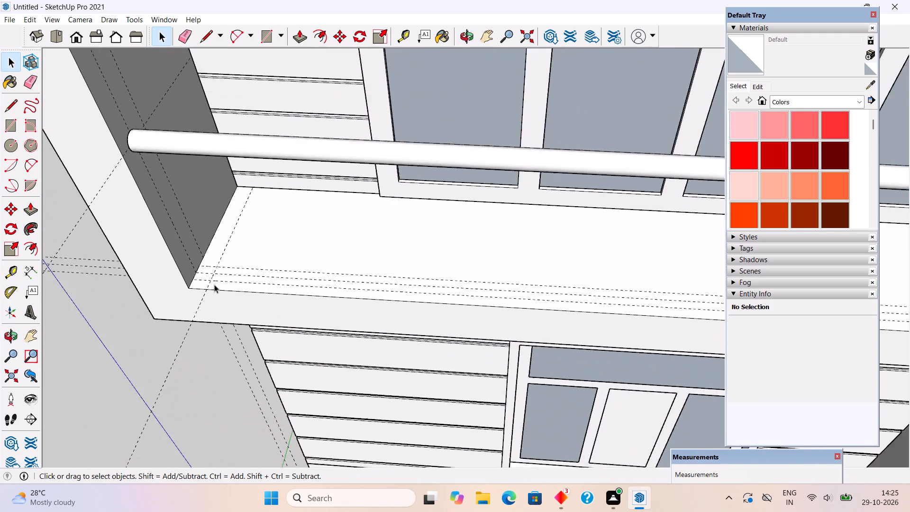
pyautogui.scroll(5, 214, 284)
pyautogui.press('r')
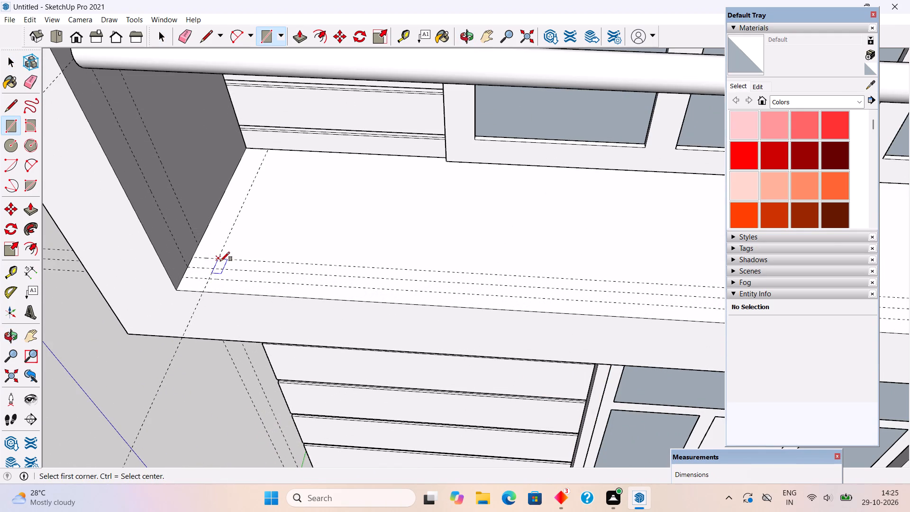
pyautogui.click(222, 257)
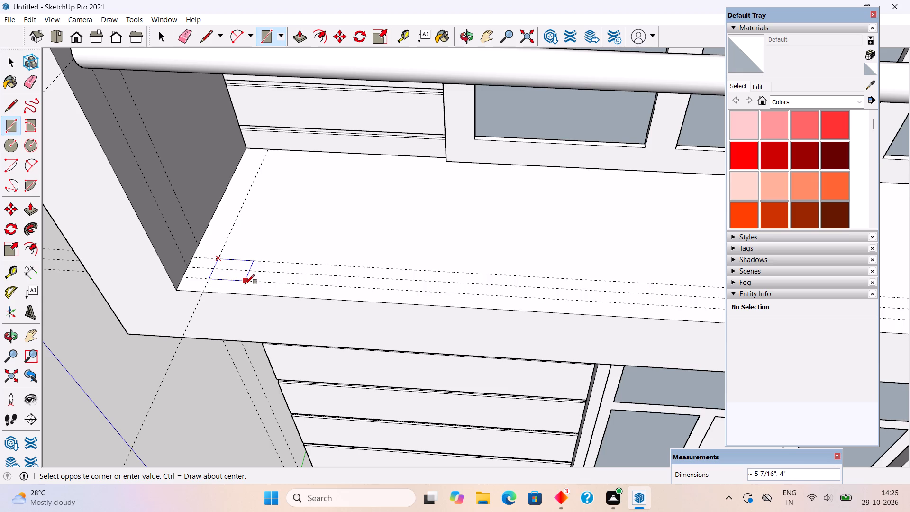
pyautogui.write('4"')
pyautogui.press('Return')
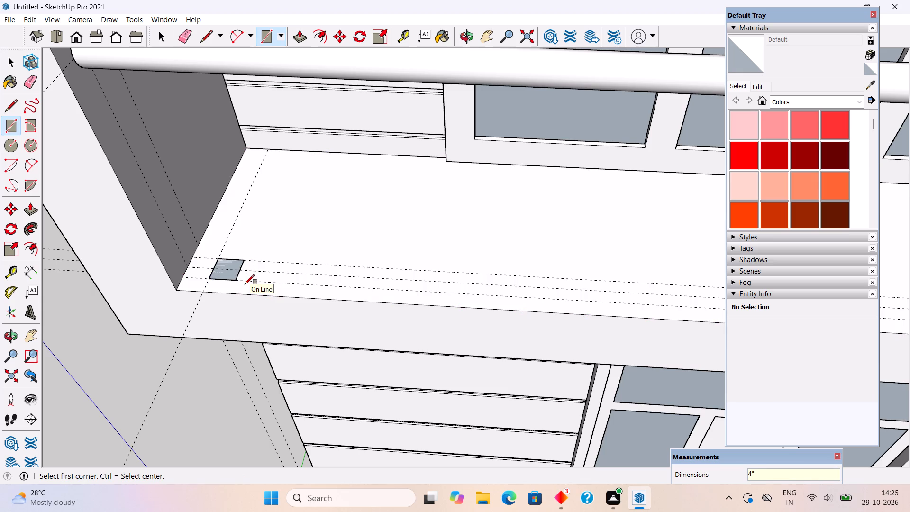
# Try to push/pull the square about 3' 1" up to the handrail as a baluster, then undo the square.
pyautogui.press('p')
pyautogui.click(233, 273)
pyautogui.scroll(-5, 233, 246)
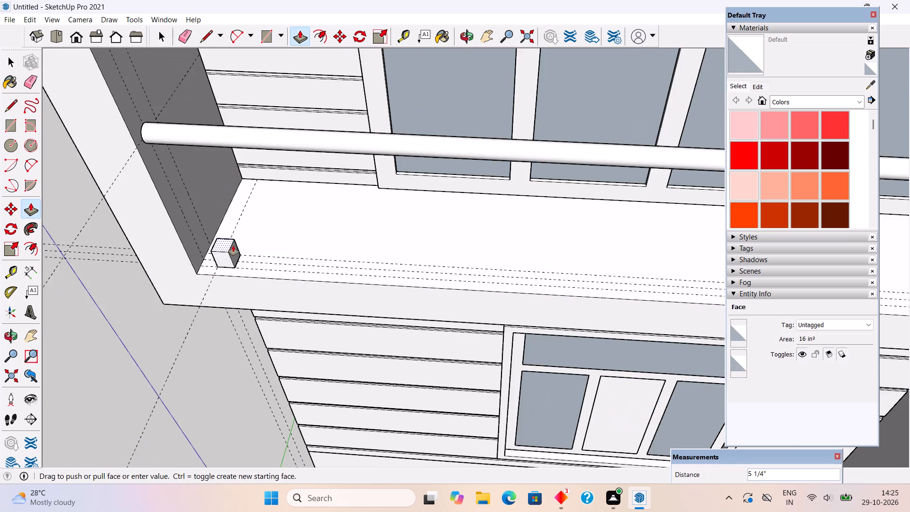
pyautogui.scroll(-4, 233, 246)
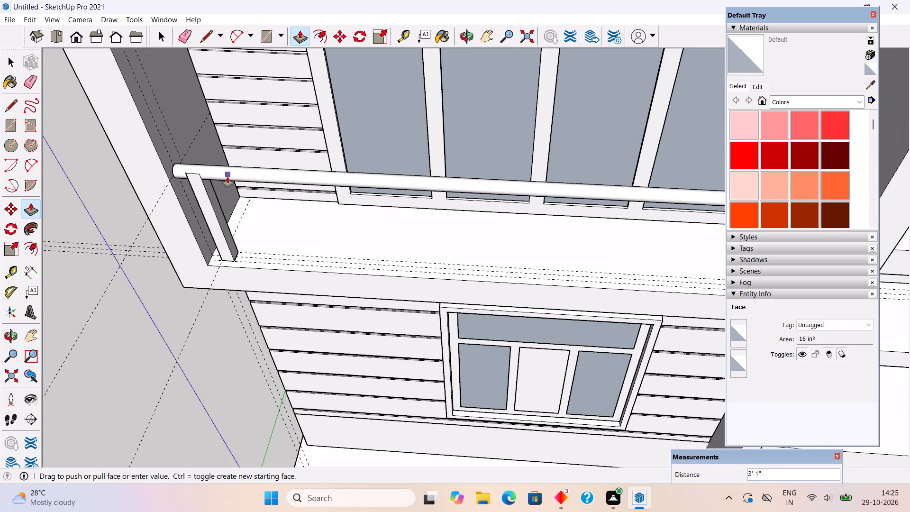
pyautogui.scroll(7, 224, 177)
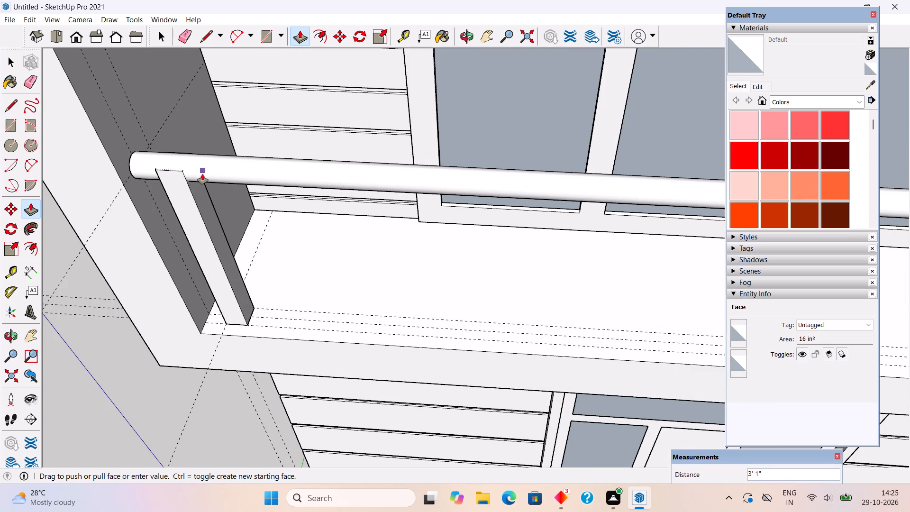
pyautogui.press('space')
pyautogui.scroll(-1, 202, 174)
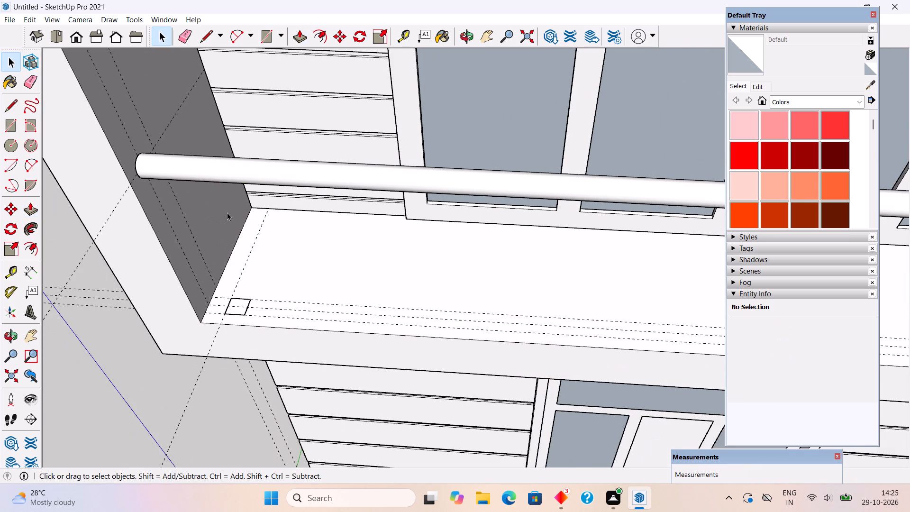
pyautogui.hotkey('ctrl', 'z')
# Copy the balcony railing's first baluster about 17' 6" across to the far inner side of the projecting window frame.
pyautogui.scroll(-10, 218, 227)
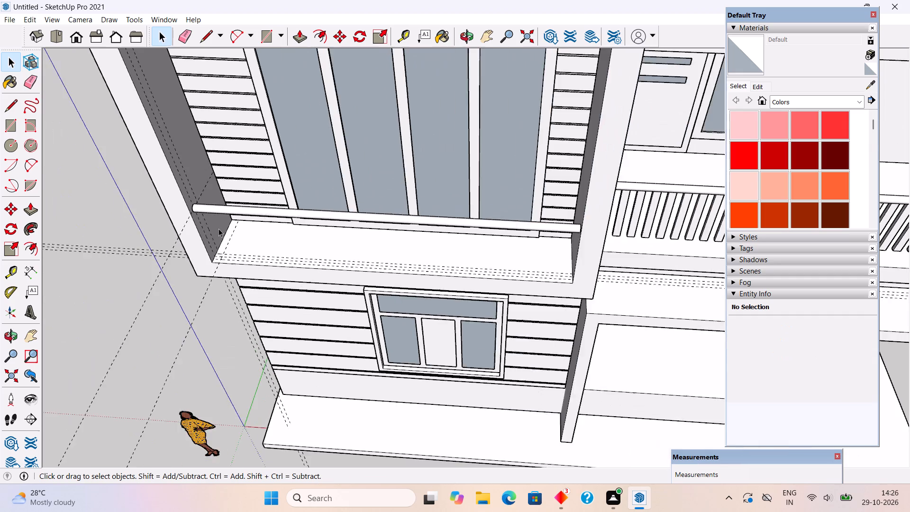
pyautogui.scroll(-12, 218, 229)
pyautogui.moveTo(456, 235); pyautogui.dragTo(516, 133, button='middle')
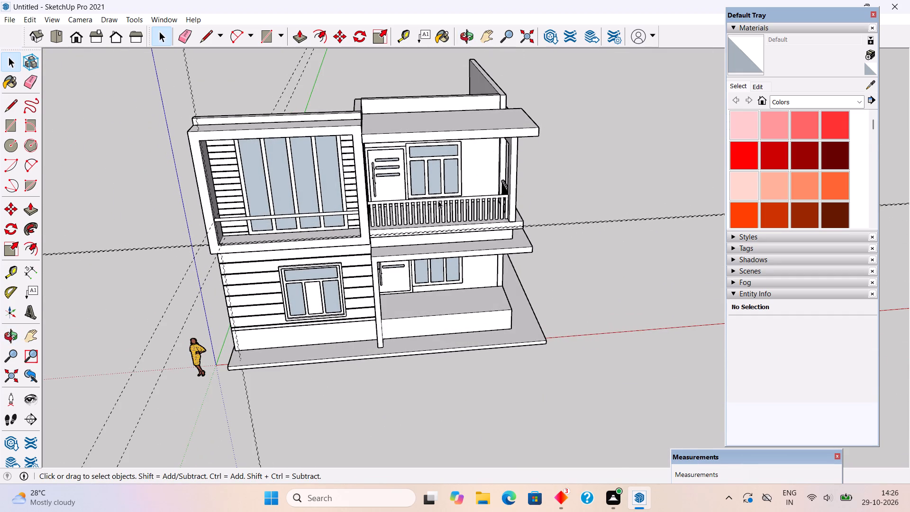
pyautogui.scroll(10, 382, 218)
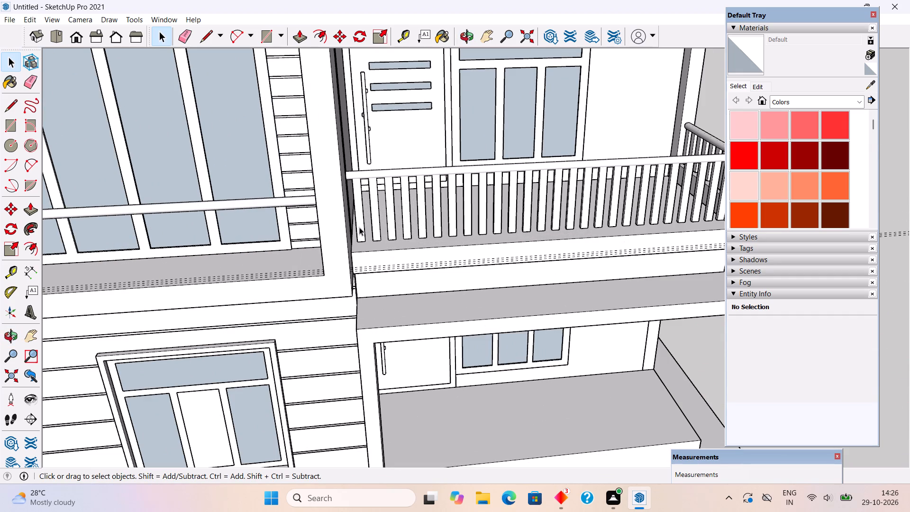
pyautogui.click(359, 227)
pyautogui.press('m')
pyautogui.click(359, 227)
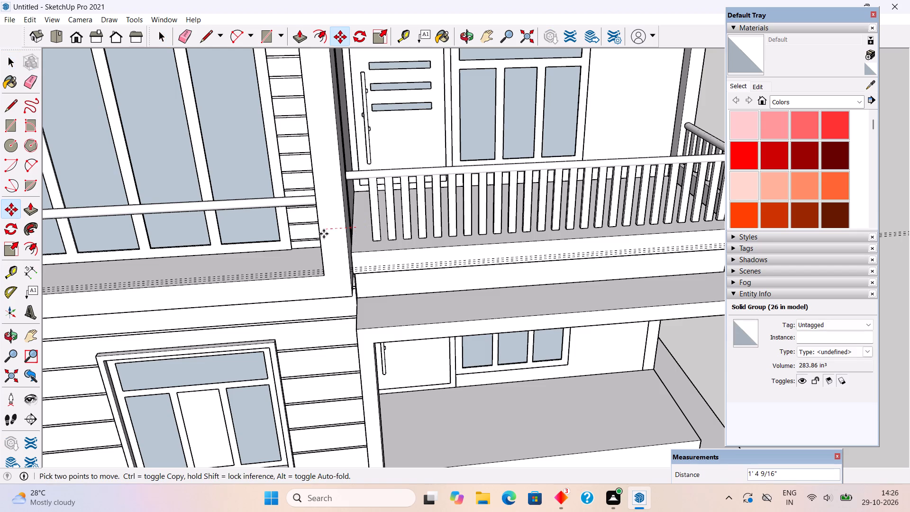
pyautogui.scroll(-8, 323, 234)
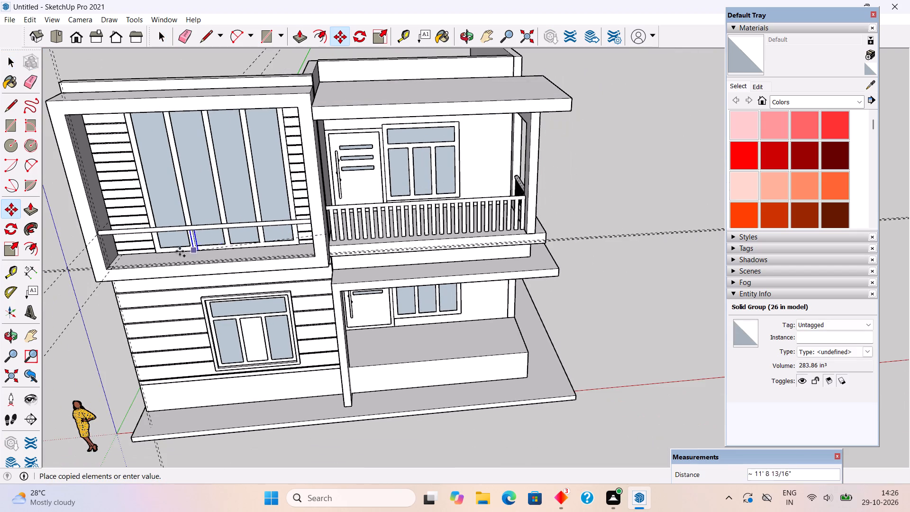
pyautogui.scroll(19, 116, 265)
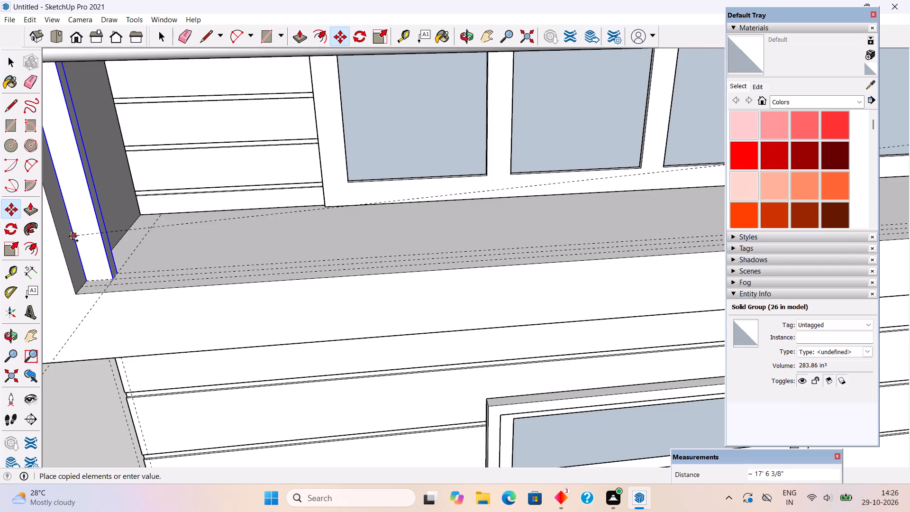
pyautogui.click(73, 228)
# Move the copied baluster so its front bottom corner sits on the crossing of the 4" side guide and the front floor guide.
pyautogui.scroll(-7, 138, 269)
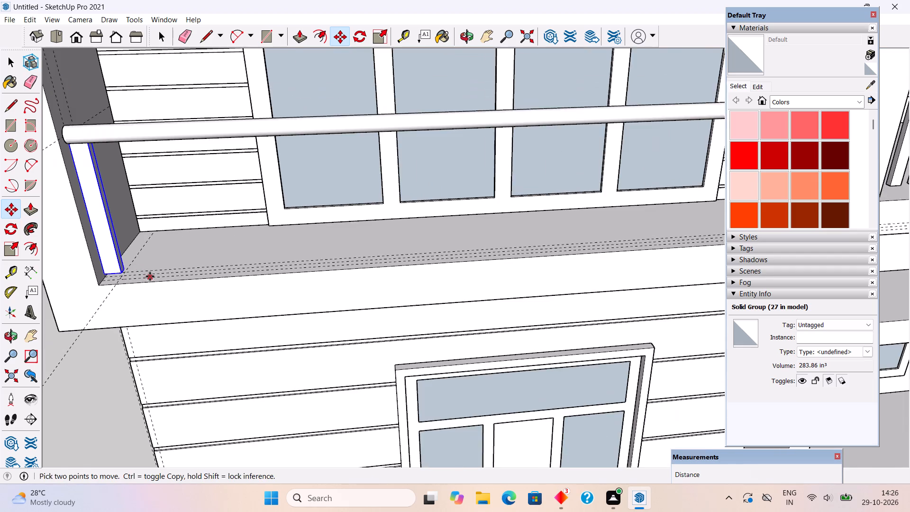
pyautogui.scroll(-3, 150, 276)
pyautogui.moveTo(208, 270); pyautogui.dragTo(279, 245, button='middle')
pyautogui.scroll(15, 188, 276)
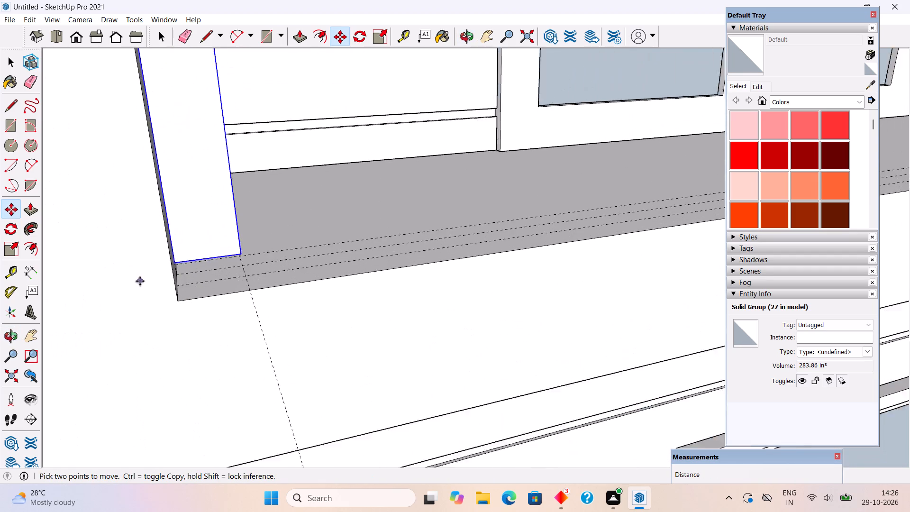
pyautogui.scroll(12, 140, 281)
pyautogui.moveTo(190, 273); pyautogui.dragTo(121, 276, button='middle')
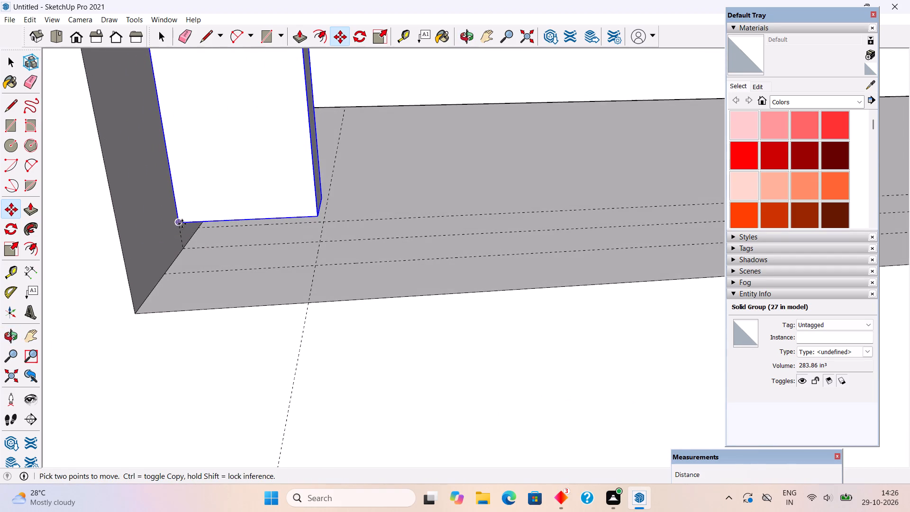
pyautogui.click(182, 224)
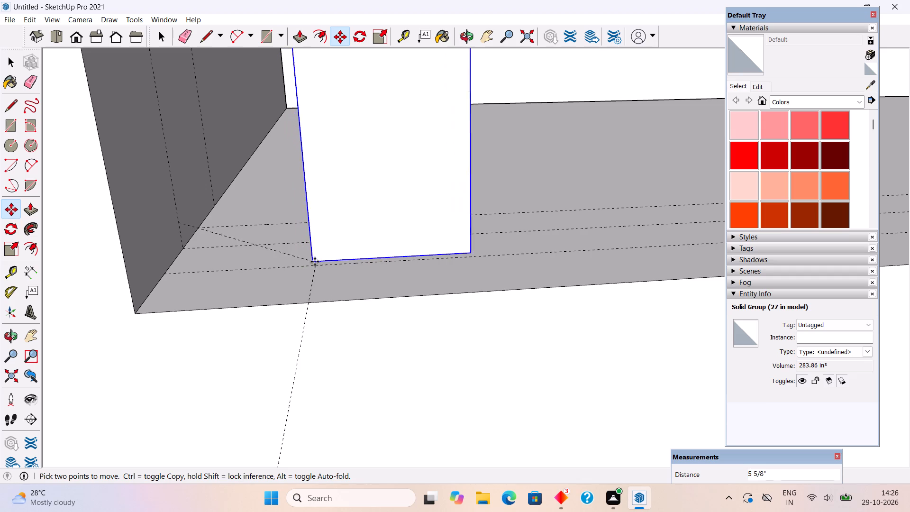
pyautogui.click(314, 265)
pyautogui.moveTo(356, 274); pyautogui.dragTo(421, 239, button='middle')
pyautogui.scroll(8, 343, 268)
pyautogui.moveTo(302, 269); pyautogui.dragTo(307, 332, button='middle')
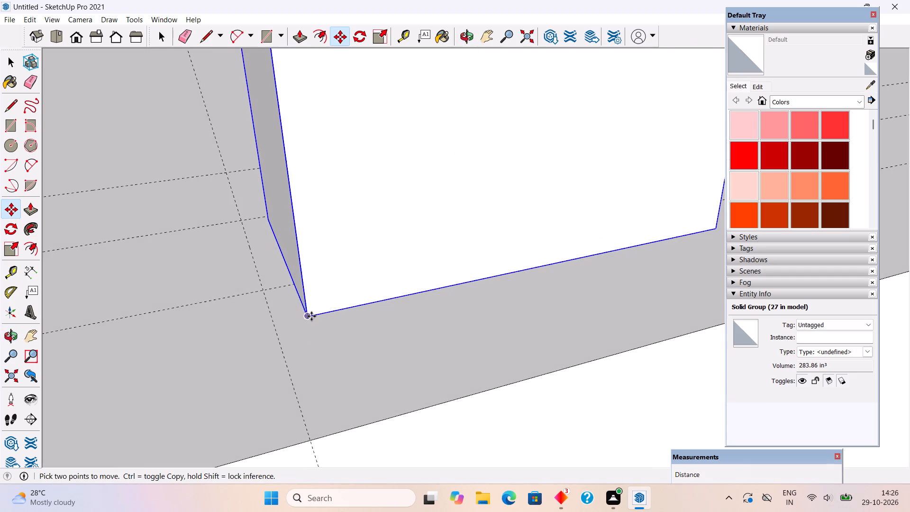
pyautogui.click(311, 316)
pyautogui.click(260, 293)
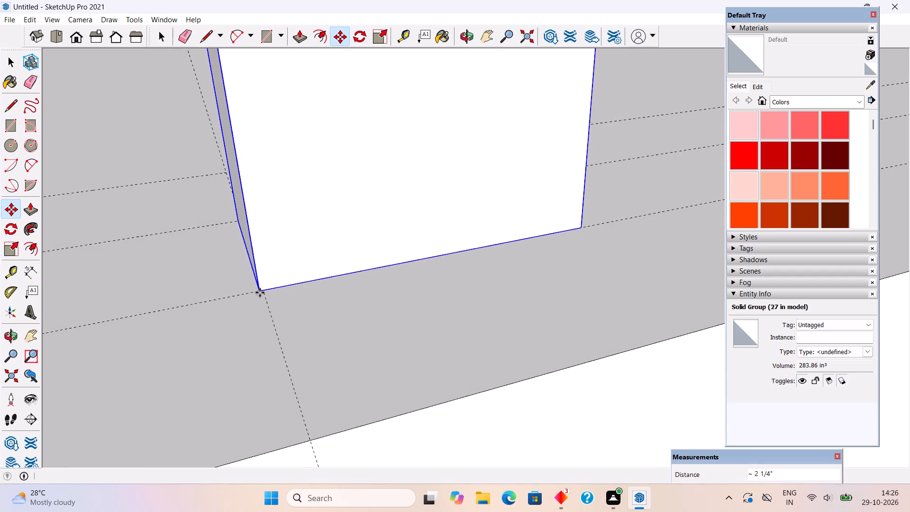
pyautogui.click(260, 293)
pyautogui.click(265, 290)
# Delete the round handrail spanning the projecting window frame.
pyautogui.scroll(-17, 265, 290)
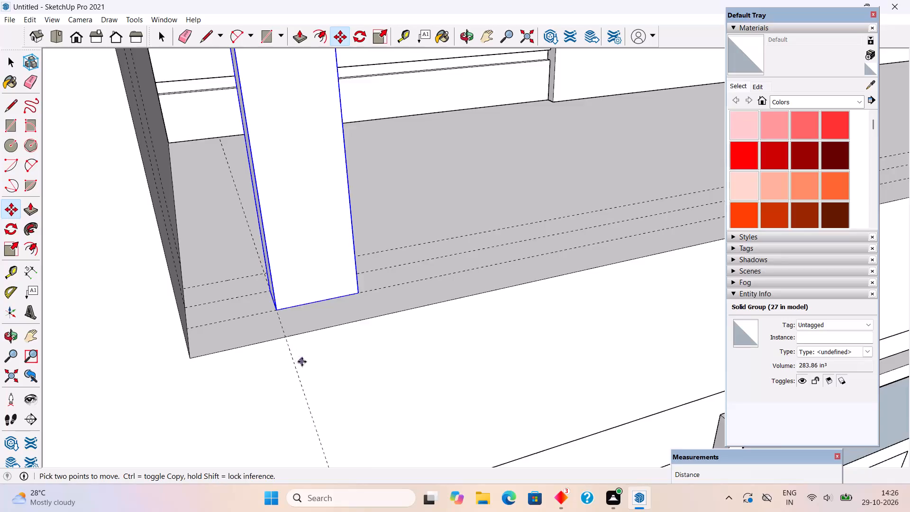
pyautogui.scroll(-16, 302, 362)
pyautogui.moveTo(324, 356); pyautogui.dragTo(228, 281, button='middle')
pyautogui.scroll(-3, 229, 281)
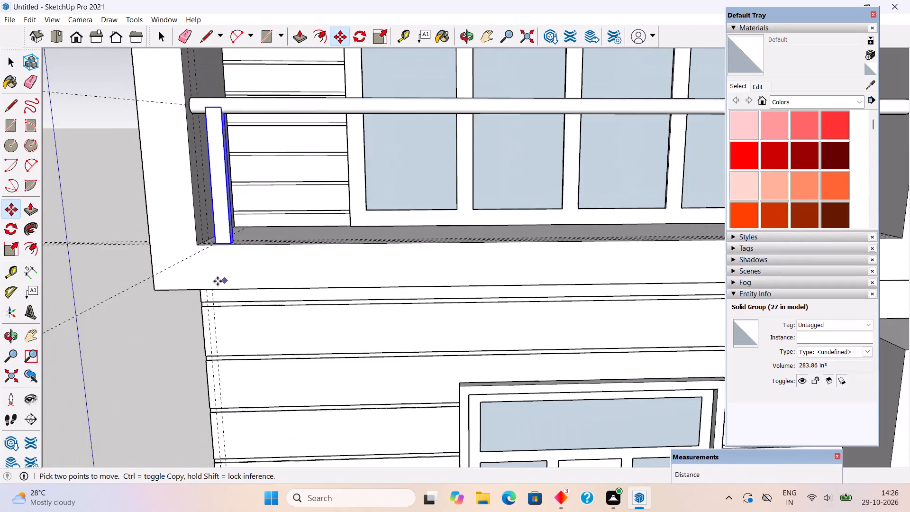
pyautogui.scroll(-7, 218, 281)
pyautogui.press('space')
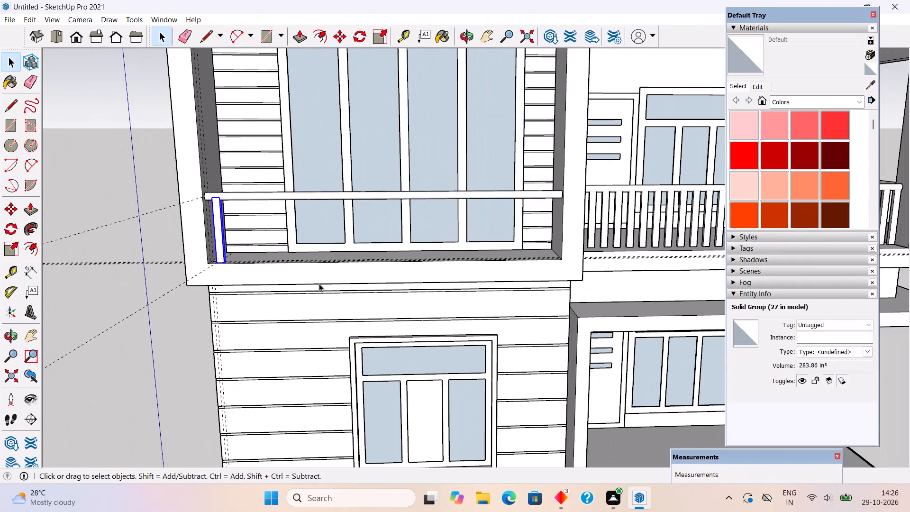
pyautogui.moveTo(311, 268); pyautogui.dragTo(211, 219, button='middle')
pyautogui.scroll(5, 205, 178)
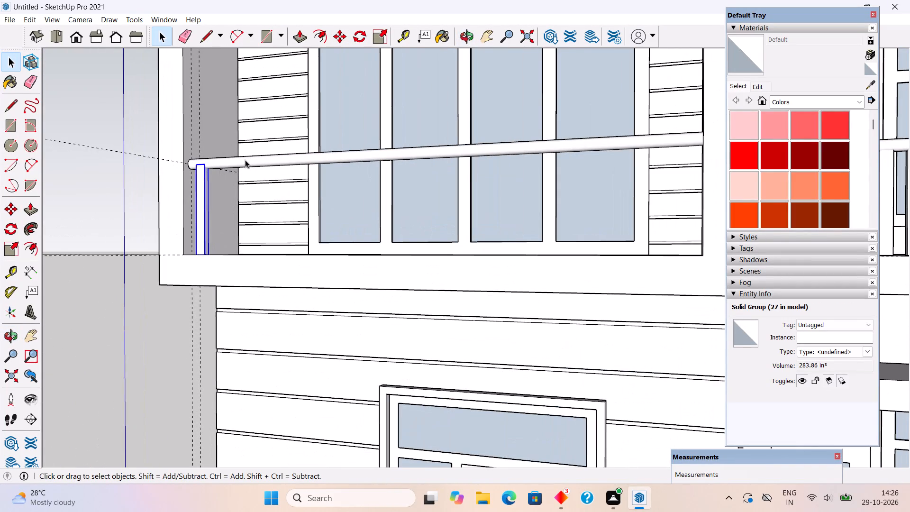
pyautogui.click(247, 166)
pyautogui.press('Delete')
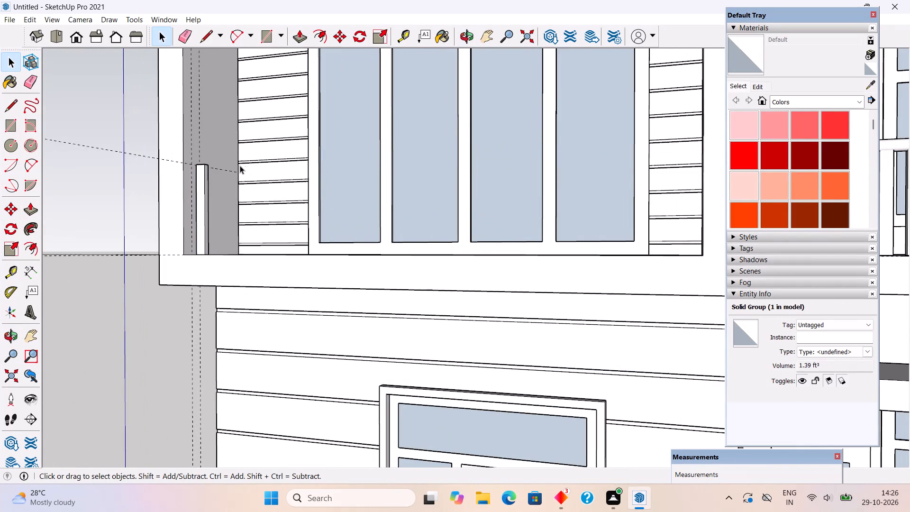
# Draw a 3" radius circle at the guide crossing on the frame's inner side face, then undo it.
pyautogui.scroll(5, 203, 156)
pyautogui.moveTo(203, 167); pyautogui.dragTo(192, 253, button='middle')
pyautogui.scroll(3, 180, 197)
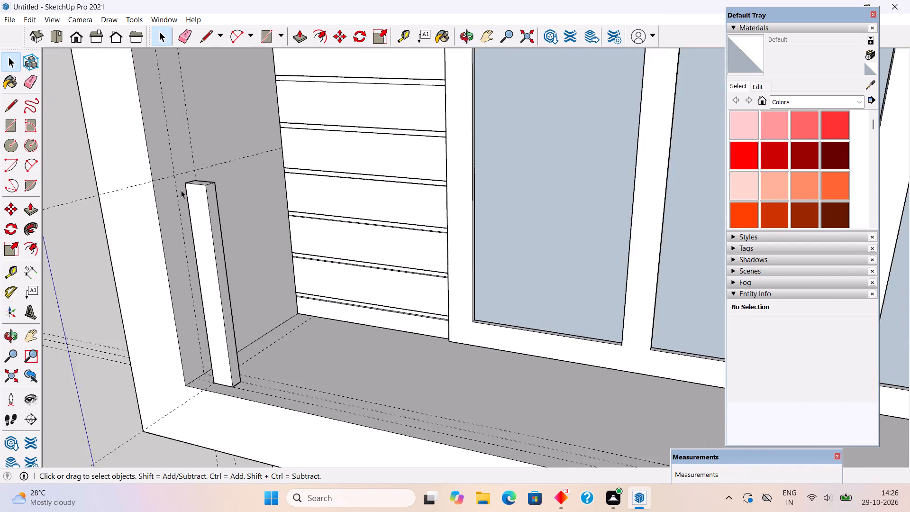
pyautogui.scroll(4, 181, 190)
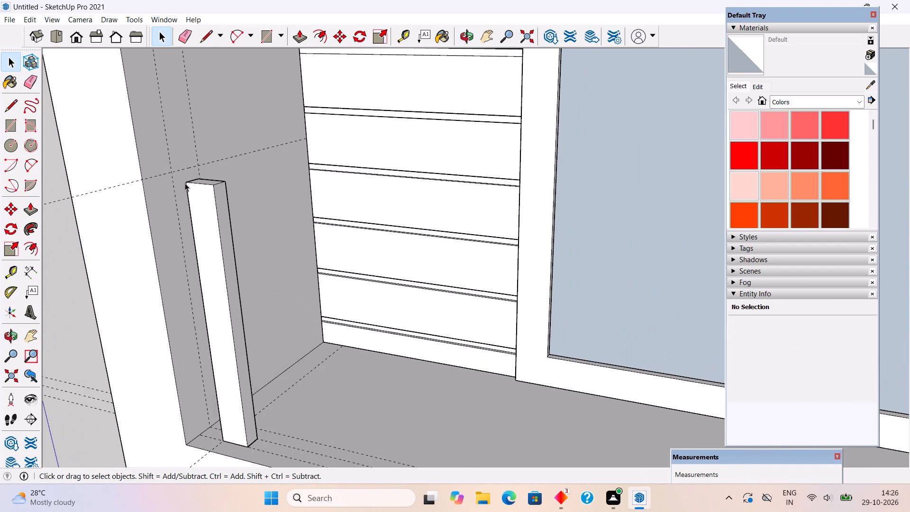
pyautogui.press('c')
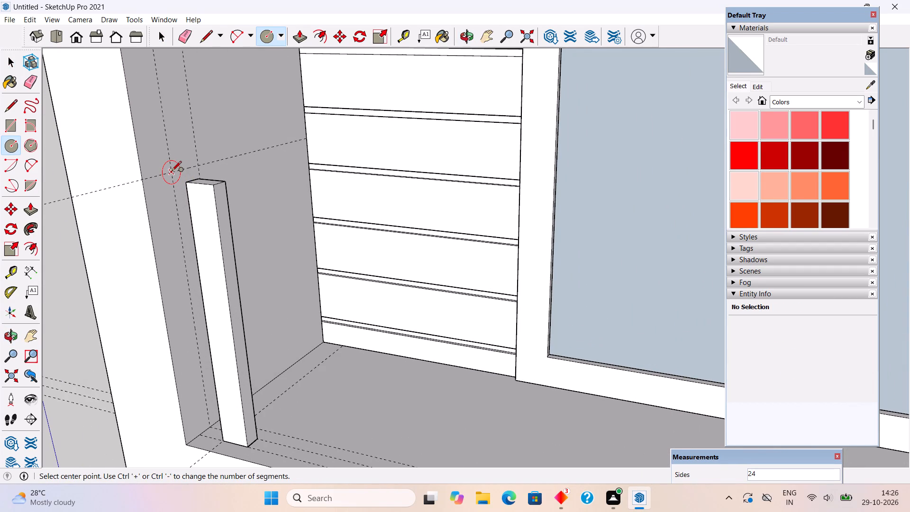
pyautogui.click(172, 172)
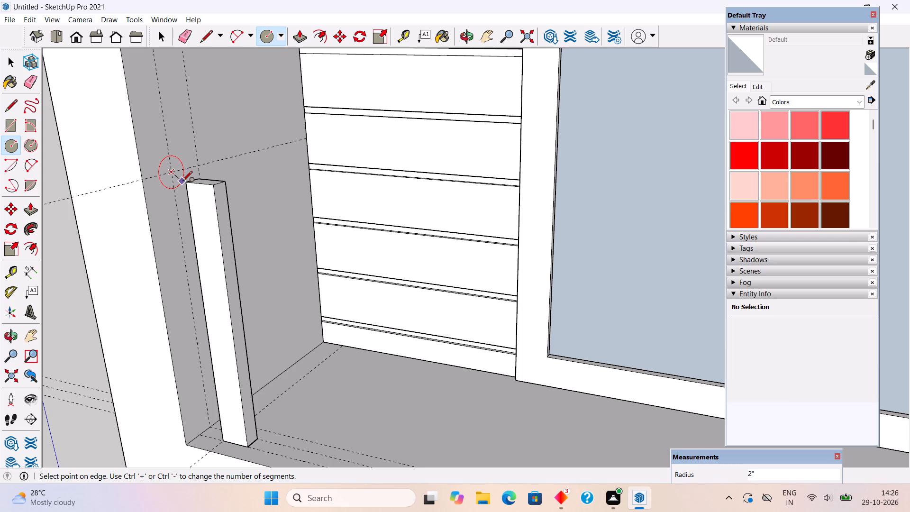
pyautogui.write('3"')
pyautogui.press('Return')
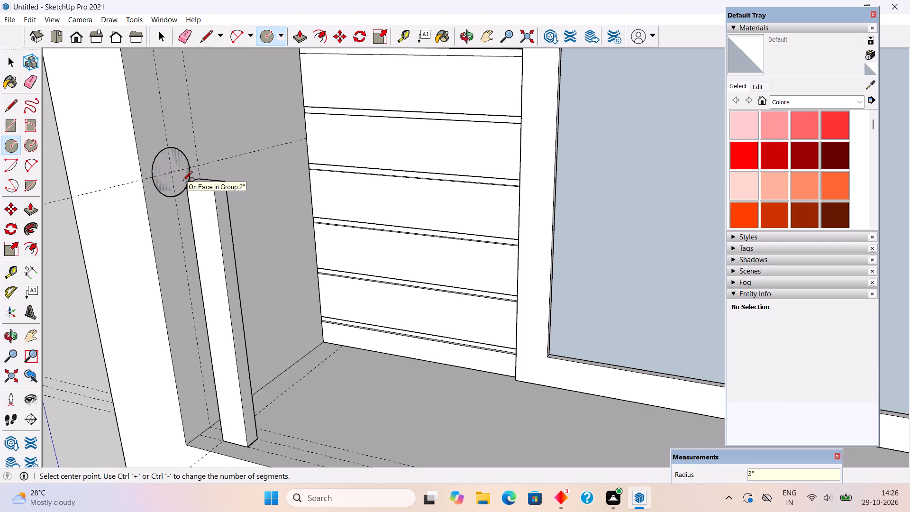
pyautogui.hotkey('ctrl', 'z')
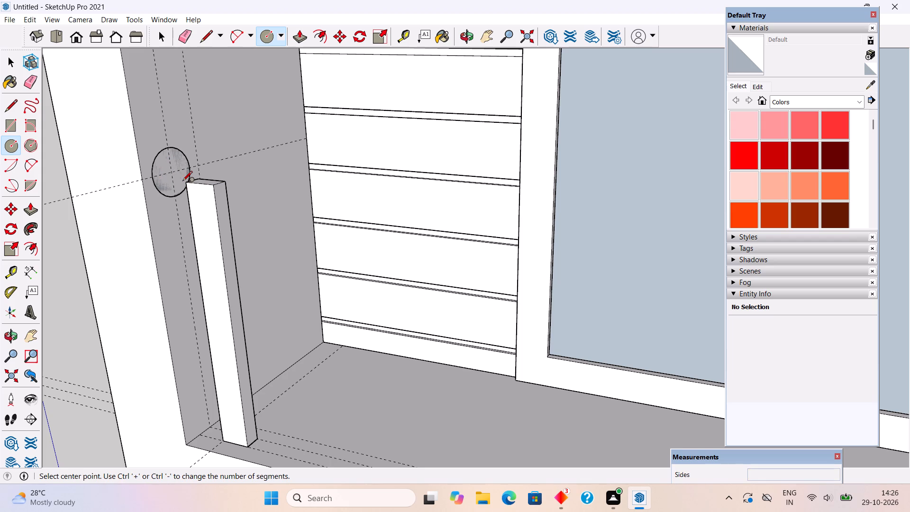
# Draw a 2.5" radius circle at the guide crossing on the frame's inner side face.
pyautogui.click(172, 172)
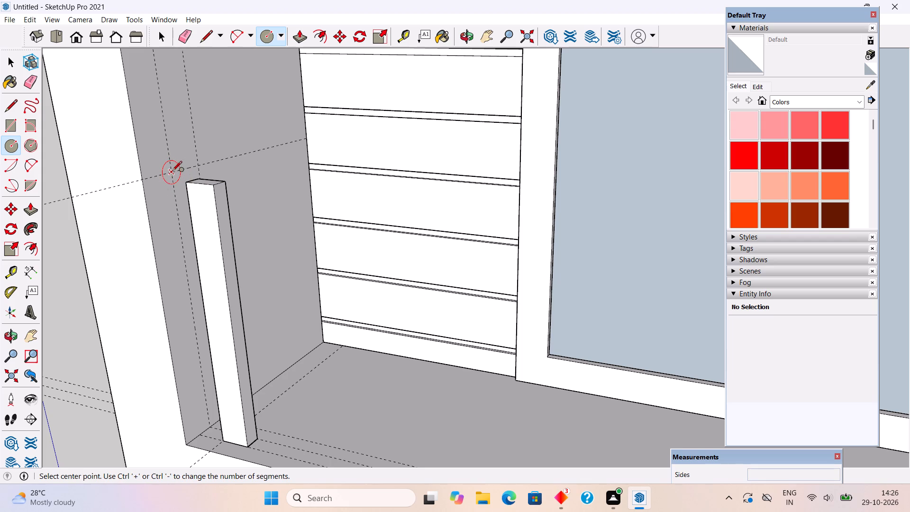
pyautogui.write('2.5"')
pyautogui.press('Return')
# Push/pull the circle about 16' 1" across the frame to its opposite inner side as a handrail.
pyautogui.press('p')
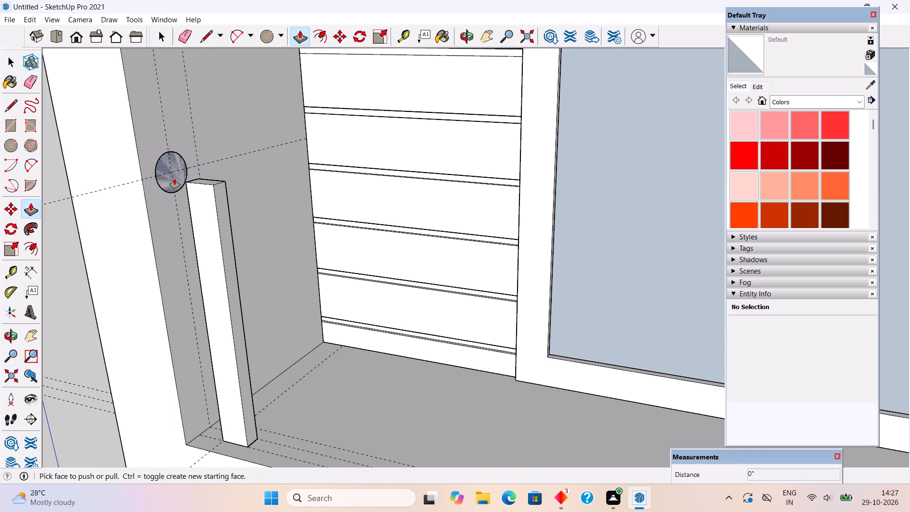
pyautogui.click(174, 179)
pyautogui.scroll(-13, 280, 193)
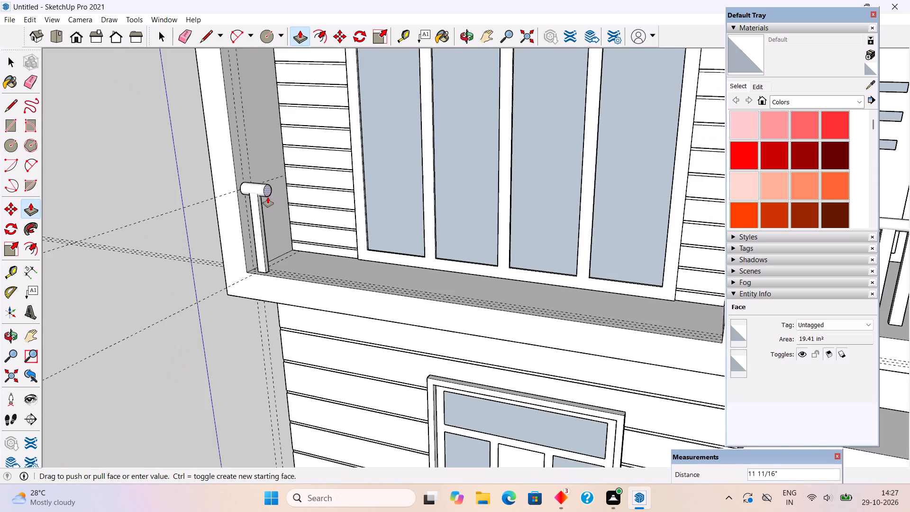
pyautogui.scroll(-10, 268, 197)
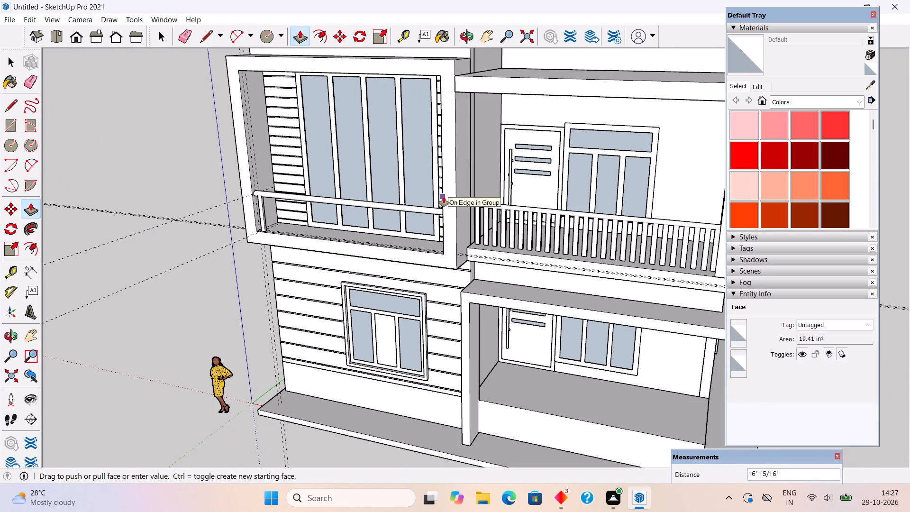
pyautogui.click(444, 197)
pyautogui.moveTo(490, 252); pyautogui.dragTo(352, 217, button='middle')
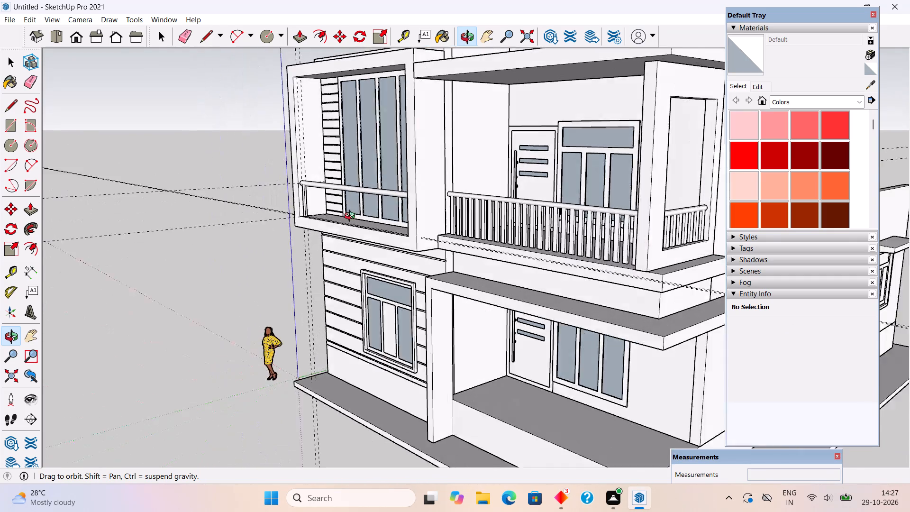
pyautogui.moveTo(352, 217); pyautogui.dragTo(460, 255, button='middle')
pyautogui.scroll(5, 512, 218)
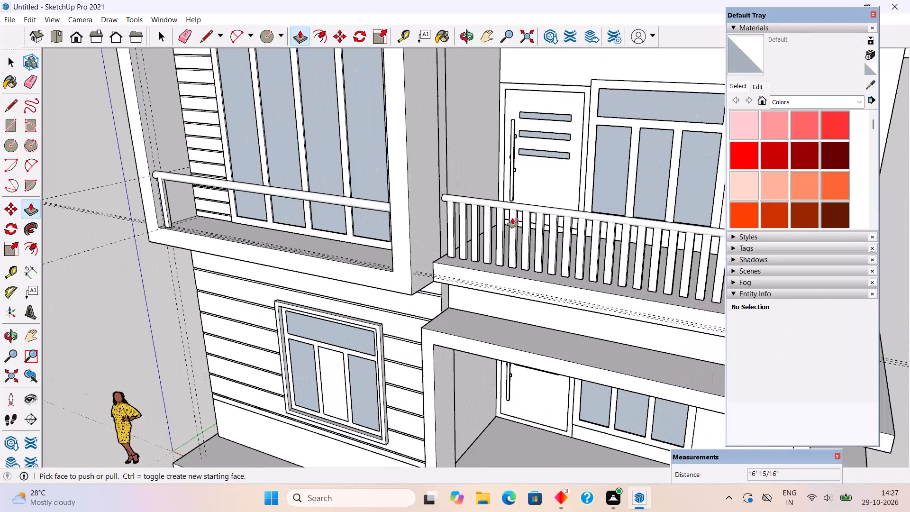
pyautogui.press('space')
# Inspect the frame's new handrail against the neighbouring balcony's grouped handrail and balusters, comparing their thickness and position.
pyautogui.scroll(-9, 284, 221)
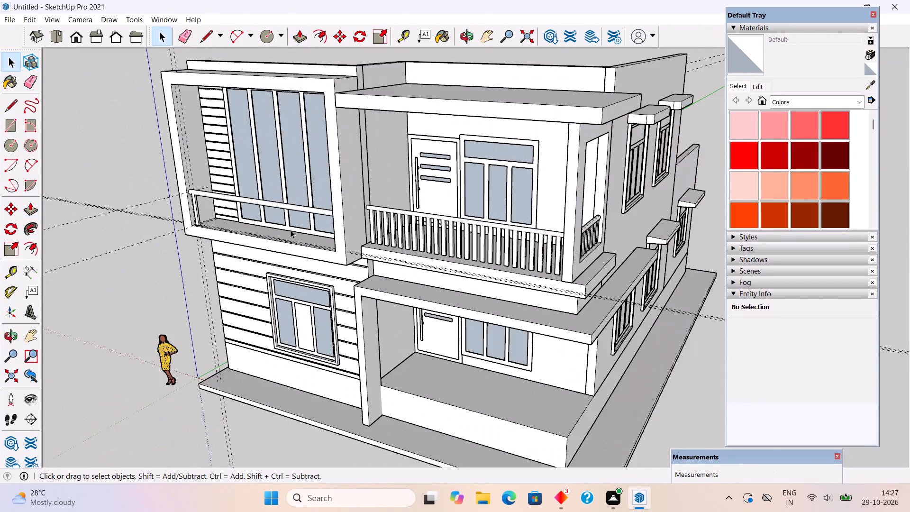
pyautogui.scroll(-2, 291, 230)
pyautogui.moveTo(386, 276); pyautogui.dragTo(558, 214, button='middle')
pyautogui.scroll(5, 388, 231)
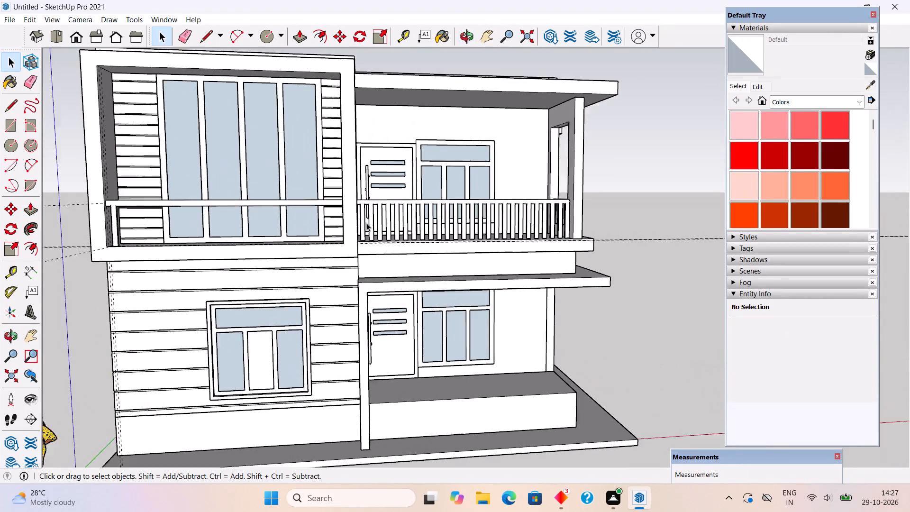
pyautogui.moveTo(309, 247); pyautogui.dragTo(204, 268, button='middle')
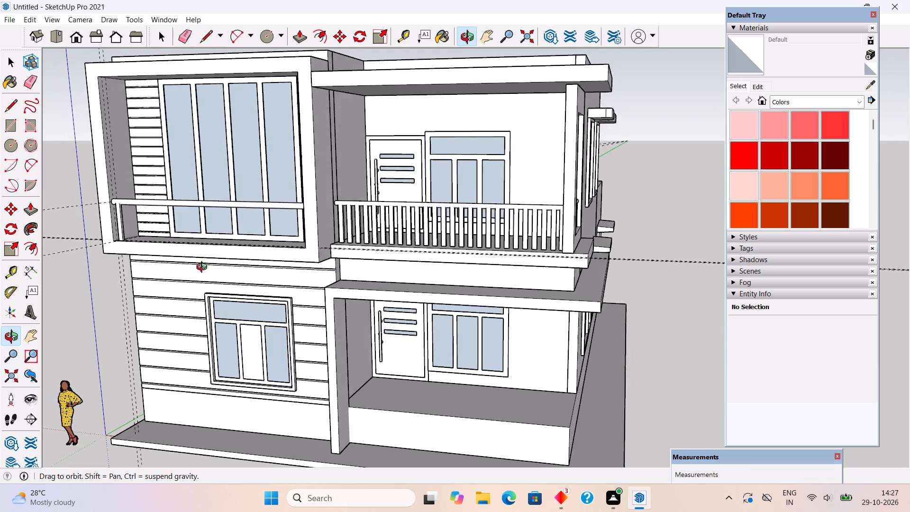
pyautogui.moveTo(204, 268); pyautogui.dragTo(139, 341, button='middle')
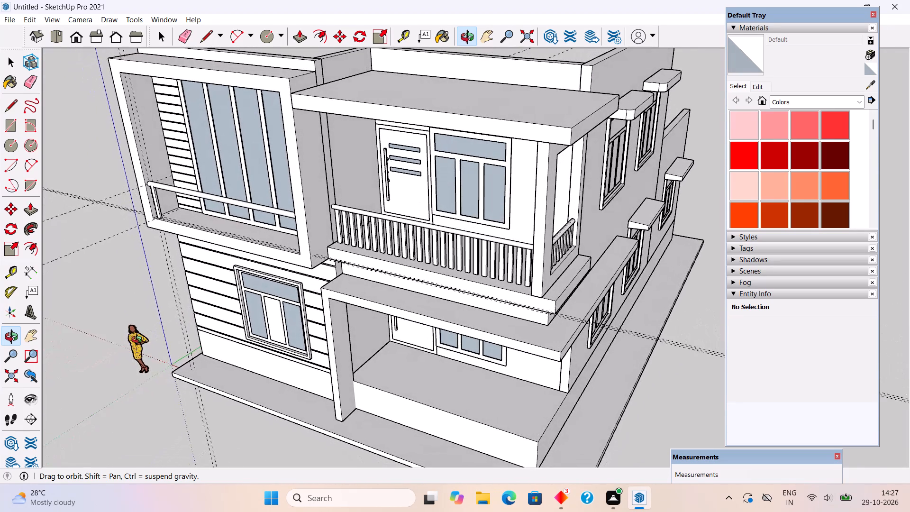
pyautogui.moveTo(139, 341); pyautogui.dragTo(139, 333, button='middle')
pyautogui.scroll(11, 370, 192)
pyautogui.click(262, 224)
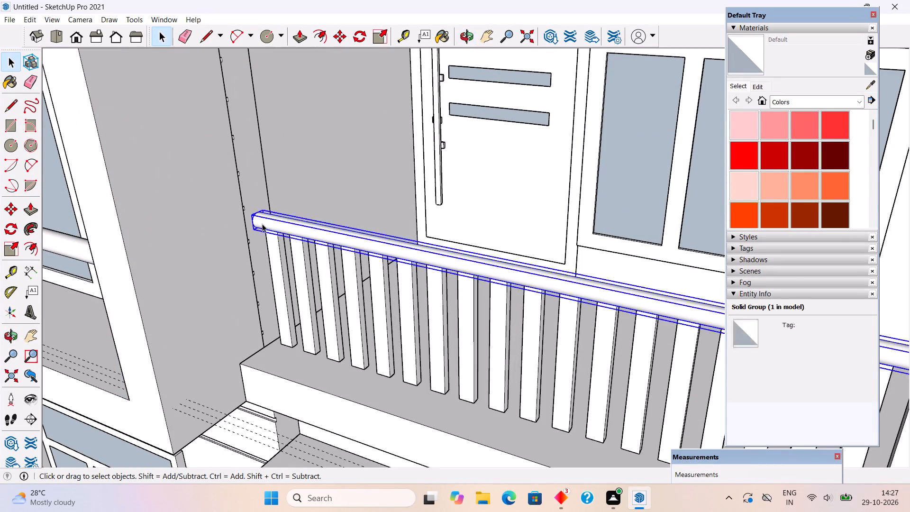
pyautogui.rightClick(262, 224)
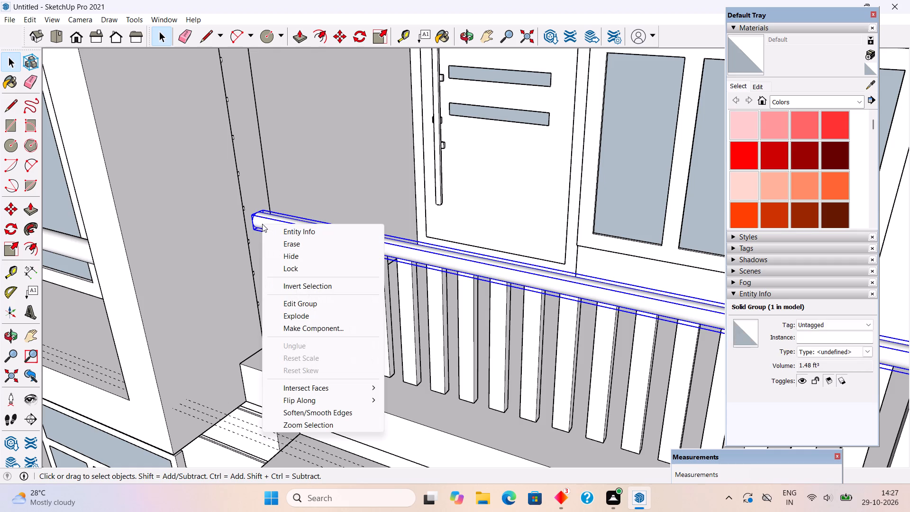
pyautogui.click(262, 217)
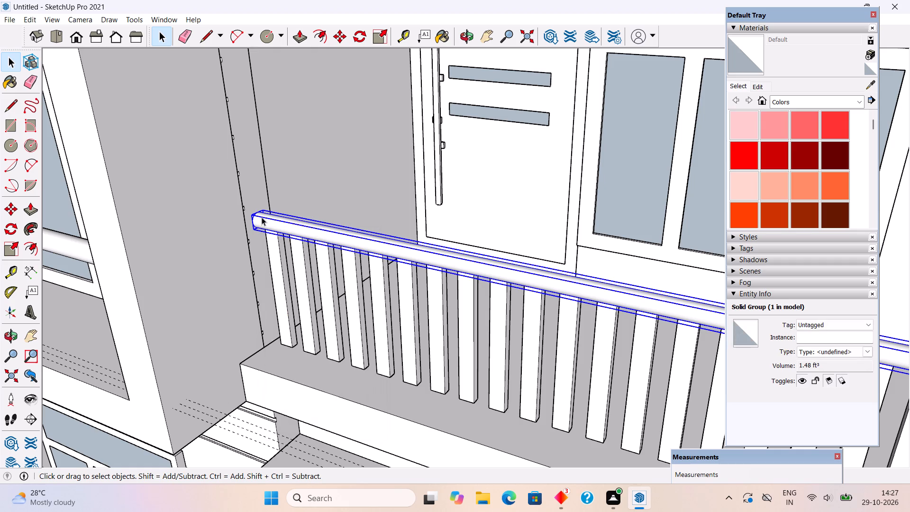
pyautogui.scroll(-17, 267, 213)
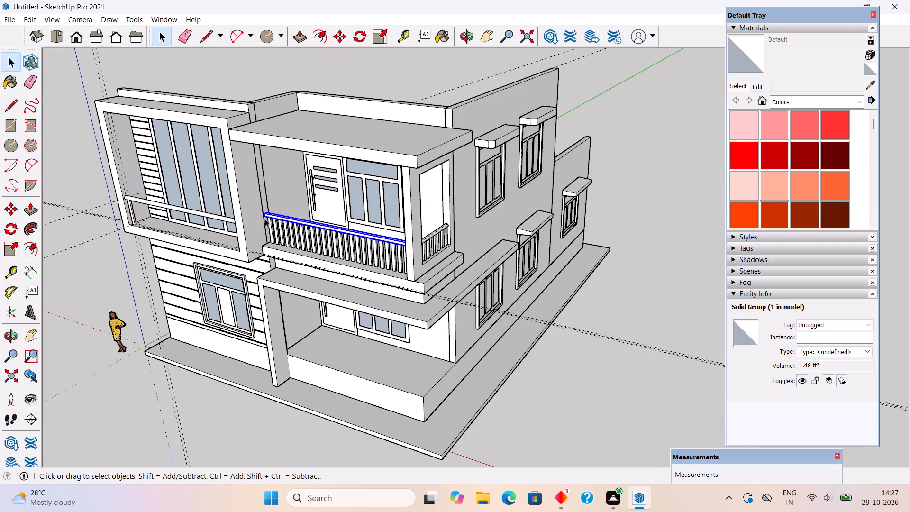
pyautogui.moveTo(282, 243); pyautogui.dragTo(628, 179, button='middle')
pyautogui.scroll(6, 357, 242)
pyautogui.scroll(2, 300, 264)
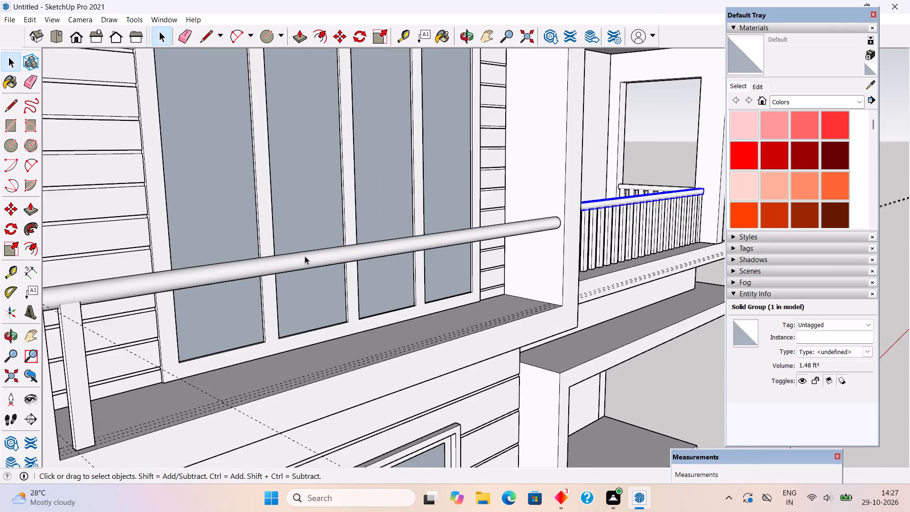
pyautogui.scroll(-3, 319, 247)
pyautogui.moveTo(609, 226); pyautogui.dragTo(411, 257, button='middle')
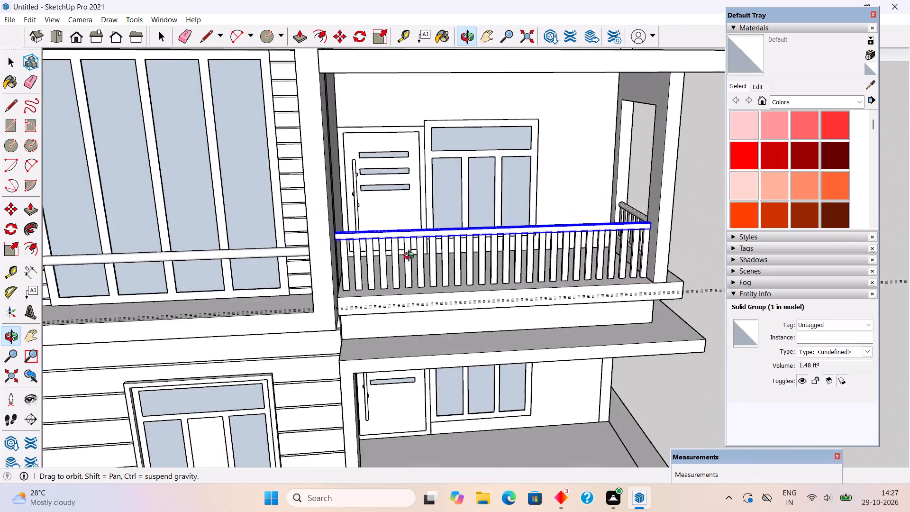
pyautogui.moveTo(411, 257); pyautogui.dragTo(92, 265, button='middle')
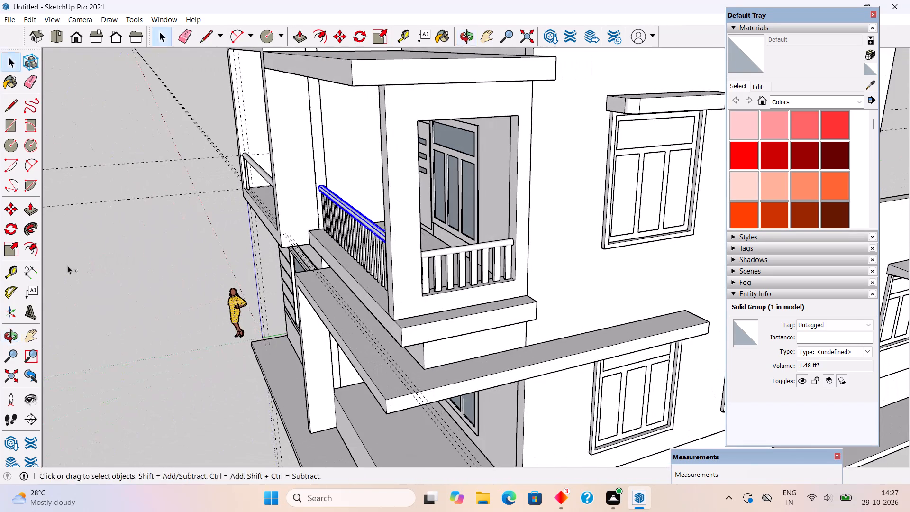
# Undo the frame handrail's push/pull and the 2.5" radius circle on the frame's inner side face.
pyautogui.hotkey('ctrl', 'z')
pyautogui.scroll(7, 197, 192)
pyautogui.scroll(11, 256, 174)
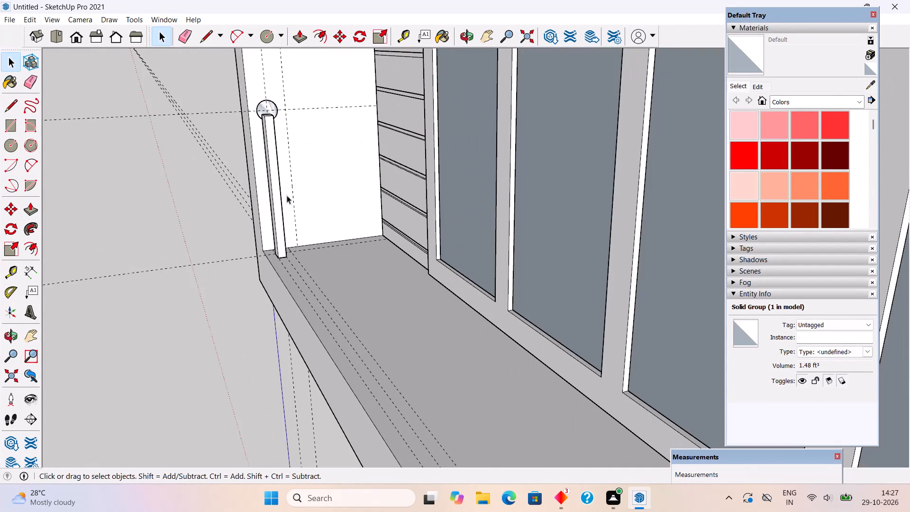
pyautogui.scroll(6, 288, 225)
pyautogui.scroll(-9, 300, 259)
pyautogui.moveTo(300, 266); pyautogui.dragTo(334, 270, button='middle')
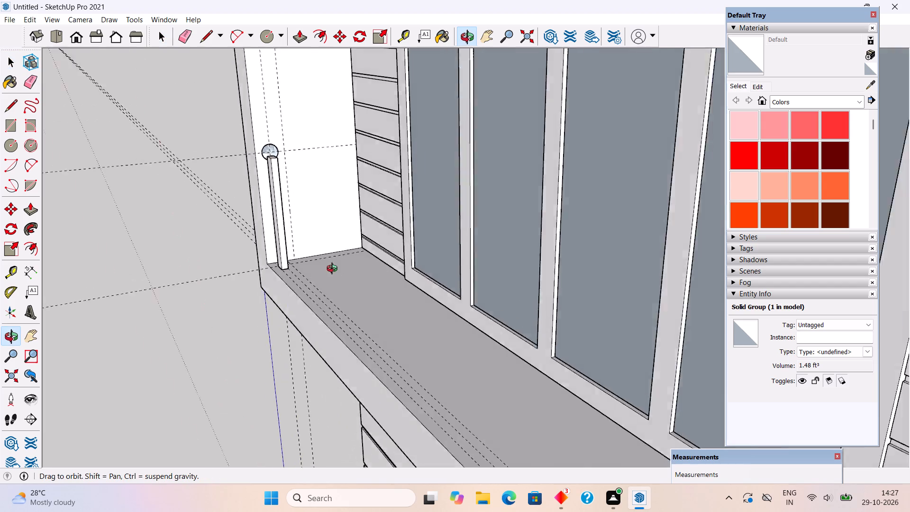
pyautogui.moveTo(334, 270); pyautogui.dragTo(413, 276, button='middle')
pyautogui.scroll(5, 250, 179)
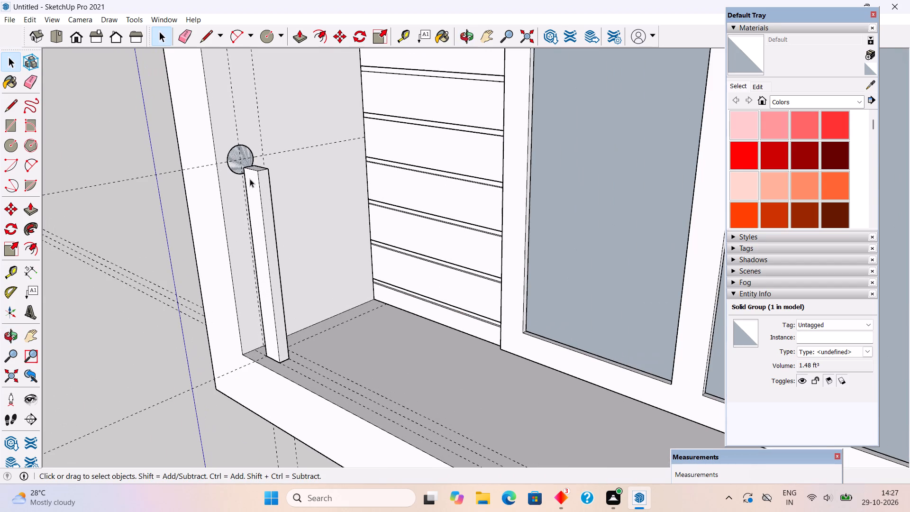
pyautogui.hotkey('ctrl', 'z')
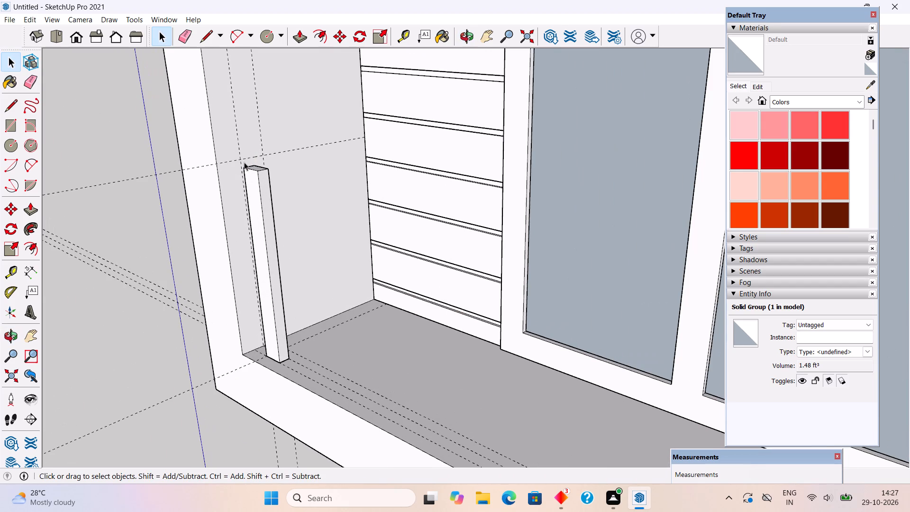
# Draw a 2" radius circle at the guide crossing on the frame's inner side face.
pyautogui.press('c')
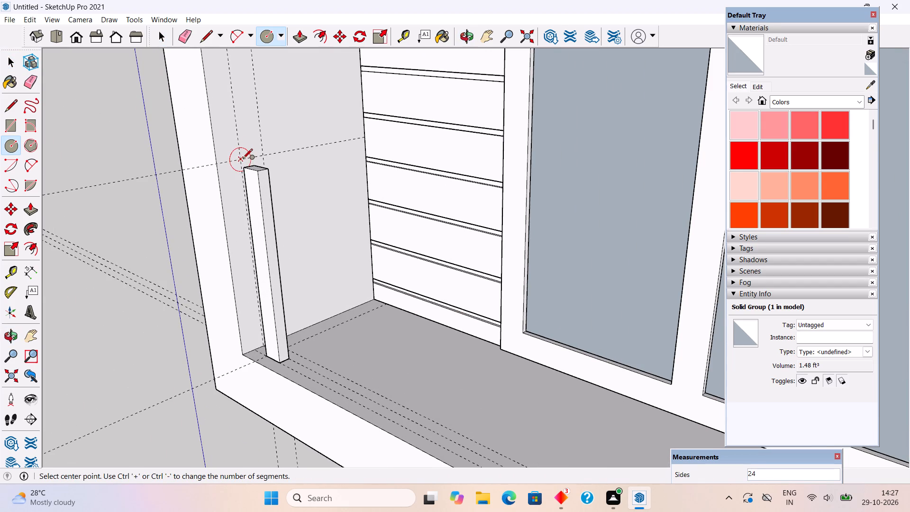
pyautogui.click(243, 159)
pyautogui.write('2"')
pyautogui.press('Return')
# Push/pull the circle about 16' 1" across the frame to its opposite inner side as a handrail.
pyautogui.press('p')
pyautogui.click(243, 159)
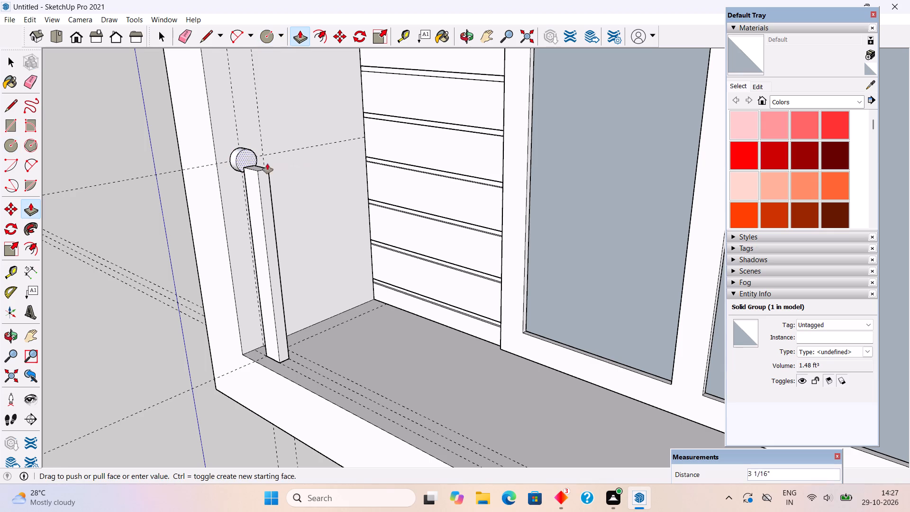
pyautogui.scroll(-16, 285, 167)
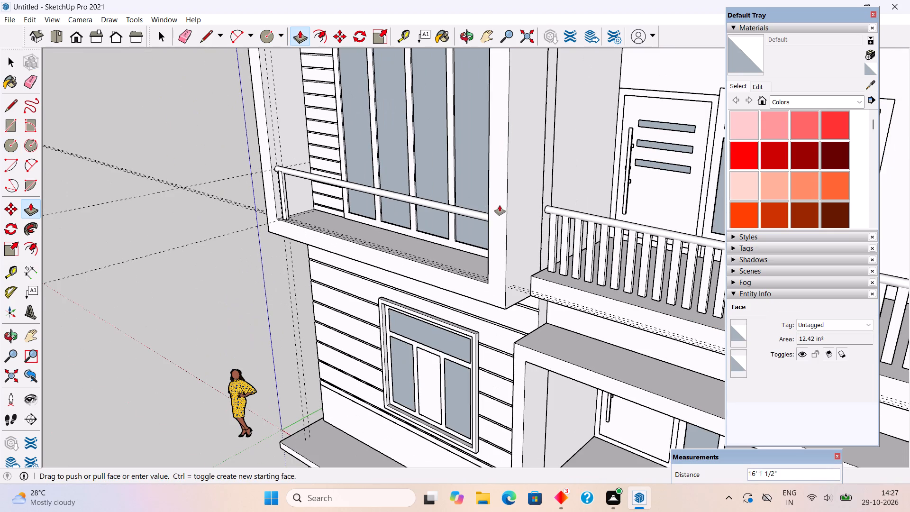
pyautogui.click(487, 237)
pyautogui.press('space')
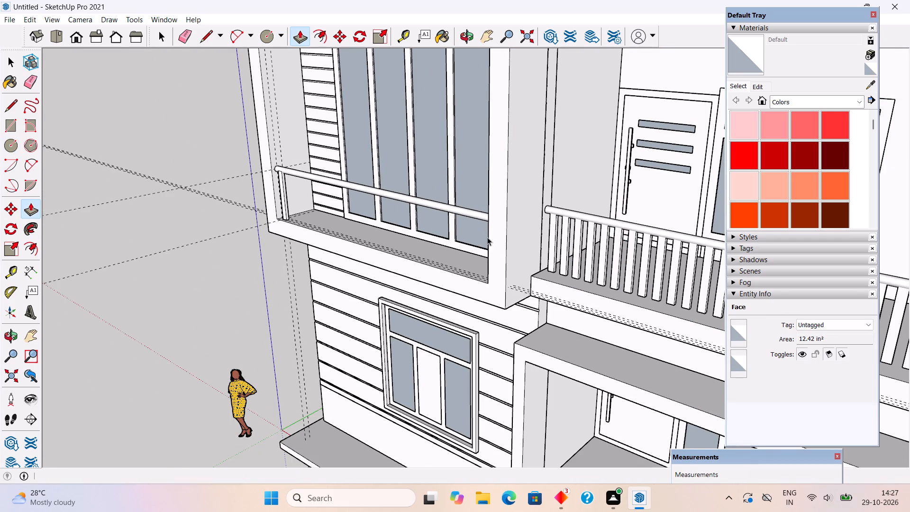
# Make all of the new round handrail's geometry into a group.
pyautogui.click(453, 212)
pyautogui.doubleClick(453, 212)
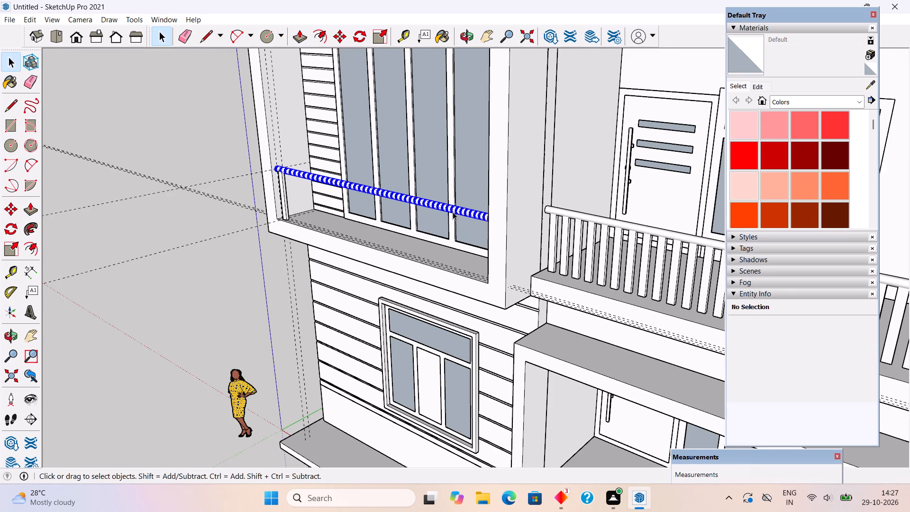
pyautogui.rightClick(453, 212)
pyautogui.click(480, 313)
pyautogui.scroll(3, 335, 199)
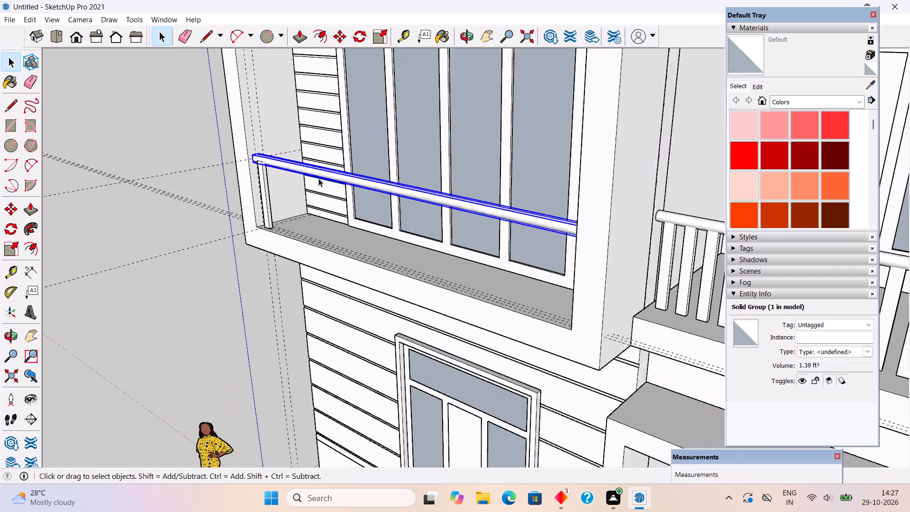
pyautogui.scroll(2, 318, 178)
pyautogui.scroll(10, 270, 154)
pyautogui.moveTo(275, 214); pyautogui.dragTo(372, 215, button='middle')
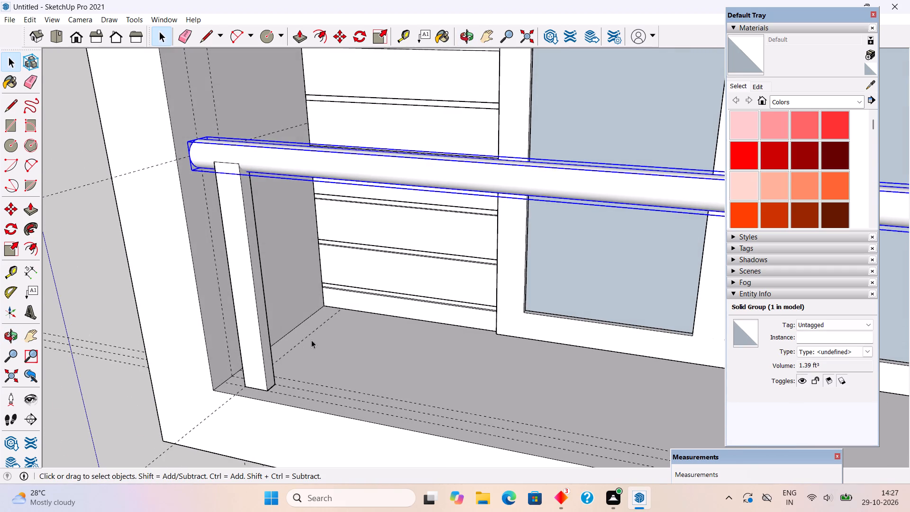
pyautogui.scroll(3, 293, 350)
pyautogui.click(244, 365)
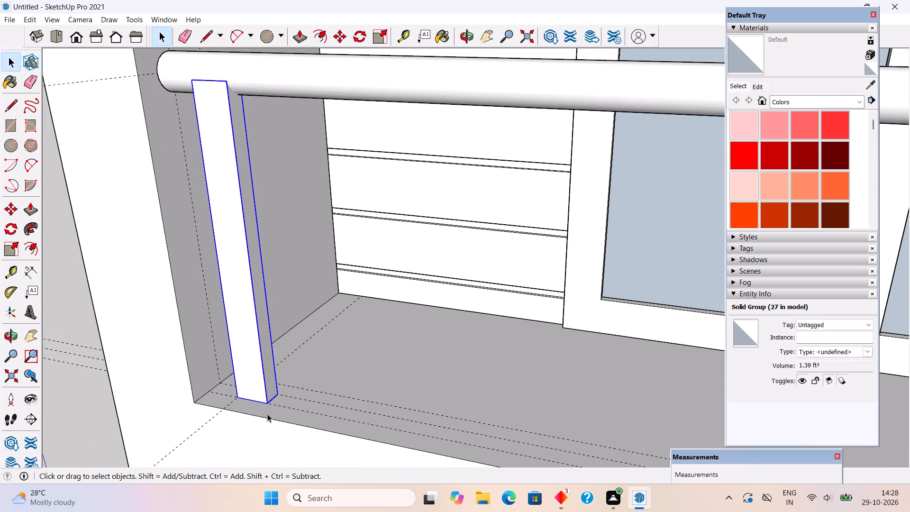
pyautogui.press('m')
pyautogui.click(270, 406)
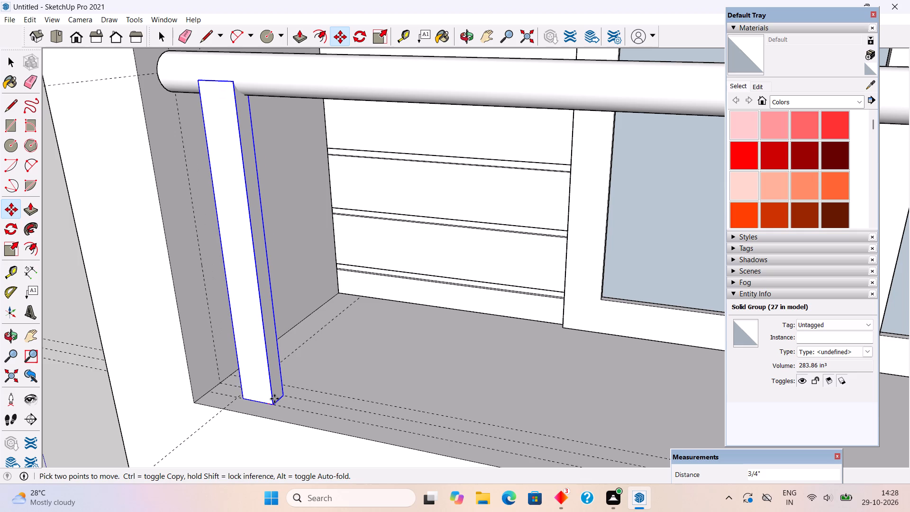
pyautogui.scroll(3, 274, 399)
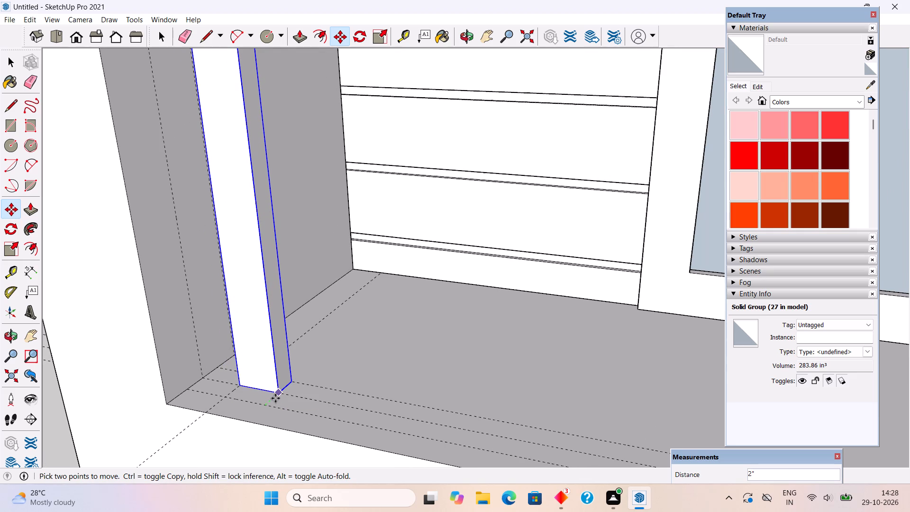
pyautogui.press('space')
# Place a guide 1" toward the frame's front from the guide along the baluster's back base edge.
pyautogui.scroll(4, 275, 398)
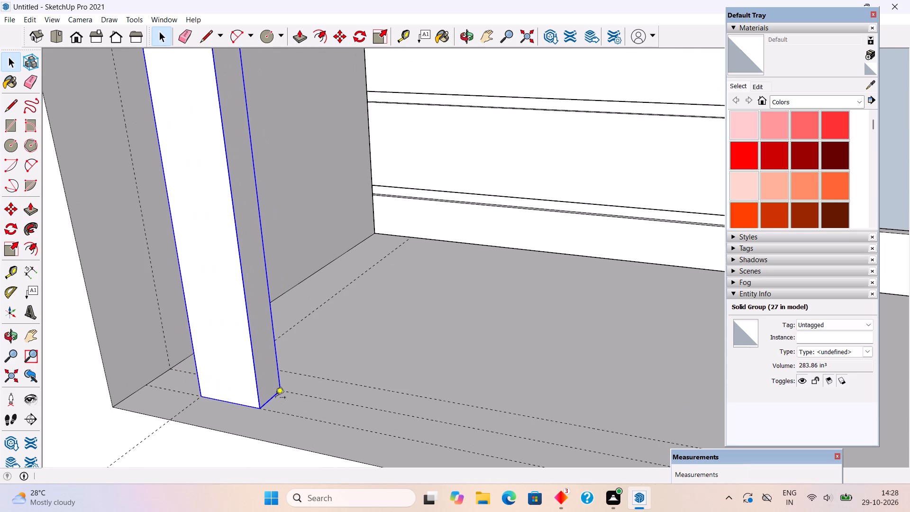
pyautogui.press('t')
pyautogui.click(302, 396)
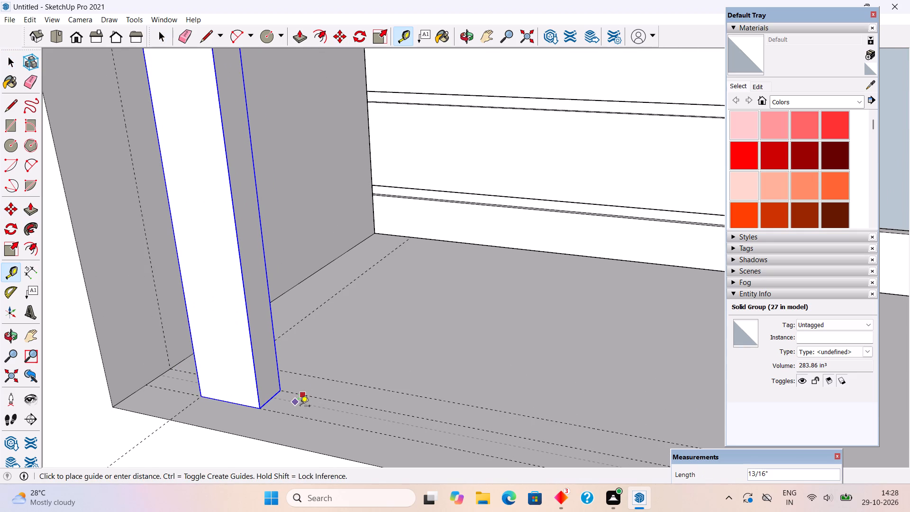
pyautogui.press('1')
pyautogui.hotkey('shift', '"')
pyautogui.press('Return')
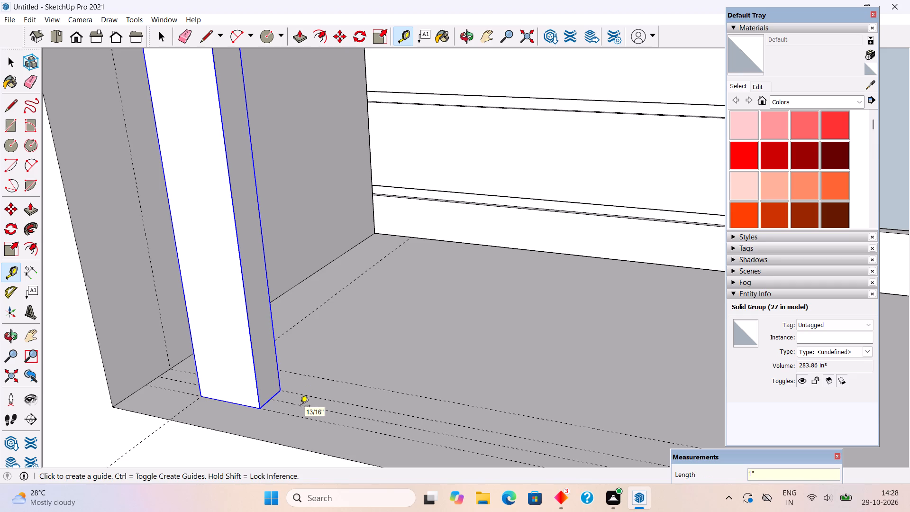
pyautogui.press('space')
# Move the baluster back by its front bottom corner onto the new guide so it sits under the handrail.
pyautogui.moveTo(164, 396); pyautogui.dragTo(325, 368, button='middle')
pyautogui.scroll(4, 415, 469)
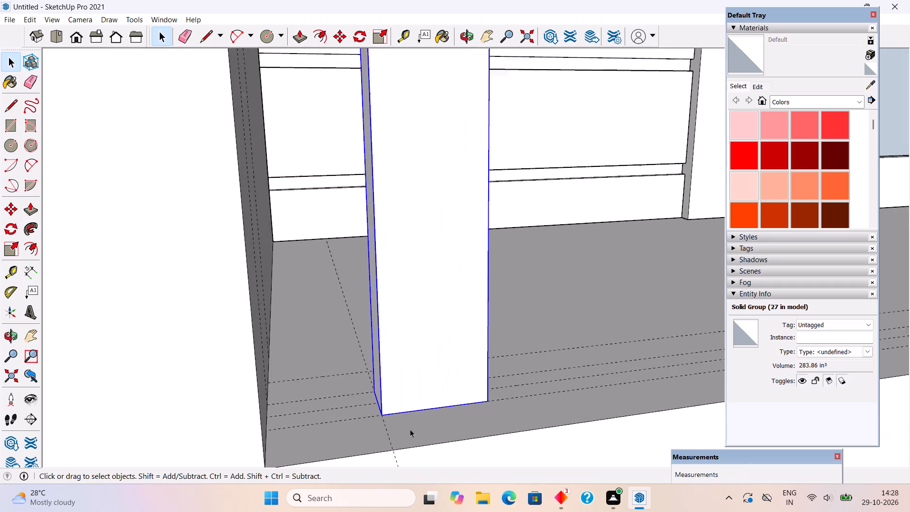
pyautogui.scroll(2, 410, 429)
pyautogui.press('m')
pyautogui.click(373, 412)
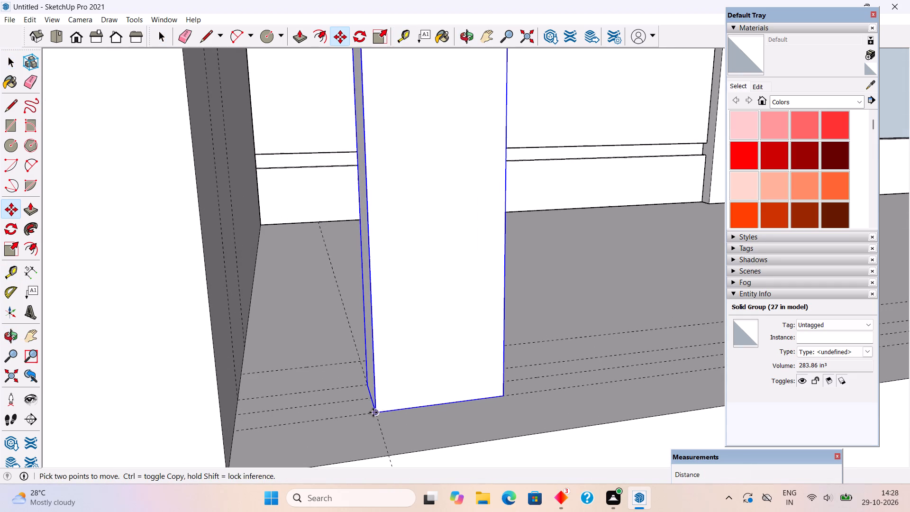
pyautogui.click(371, 398)
pyautogui.press('space')
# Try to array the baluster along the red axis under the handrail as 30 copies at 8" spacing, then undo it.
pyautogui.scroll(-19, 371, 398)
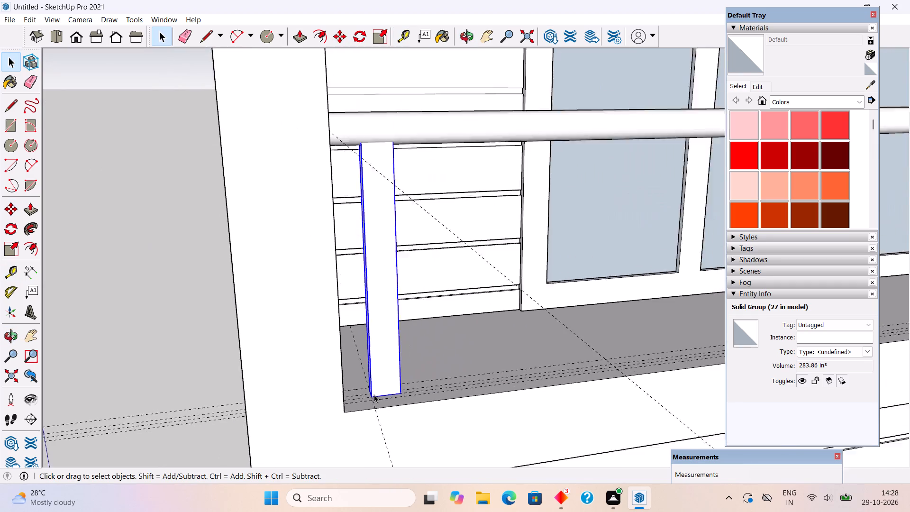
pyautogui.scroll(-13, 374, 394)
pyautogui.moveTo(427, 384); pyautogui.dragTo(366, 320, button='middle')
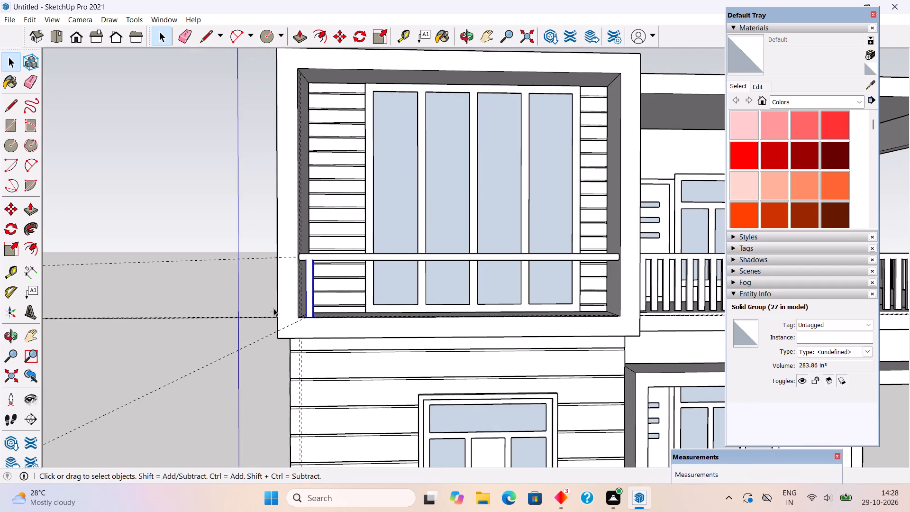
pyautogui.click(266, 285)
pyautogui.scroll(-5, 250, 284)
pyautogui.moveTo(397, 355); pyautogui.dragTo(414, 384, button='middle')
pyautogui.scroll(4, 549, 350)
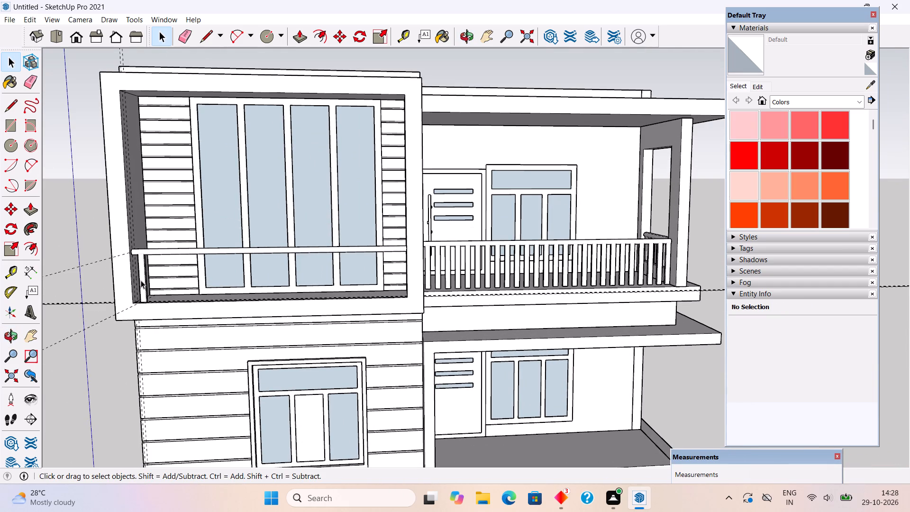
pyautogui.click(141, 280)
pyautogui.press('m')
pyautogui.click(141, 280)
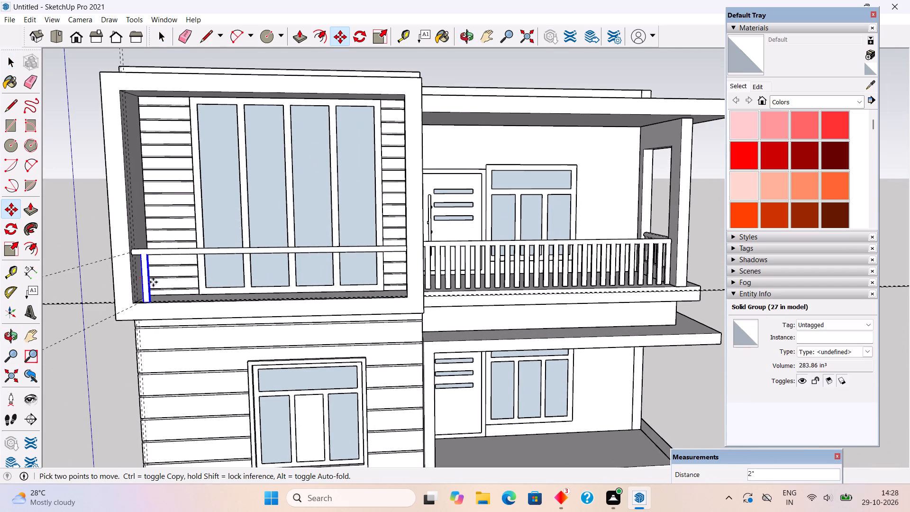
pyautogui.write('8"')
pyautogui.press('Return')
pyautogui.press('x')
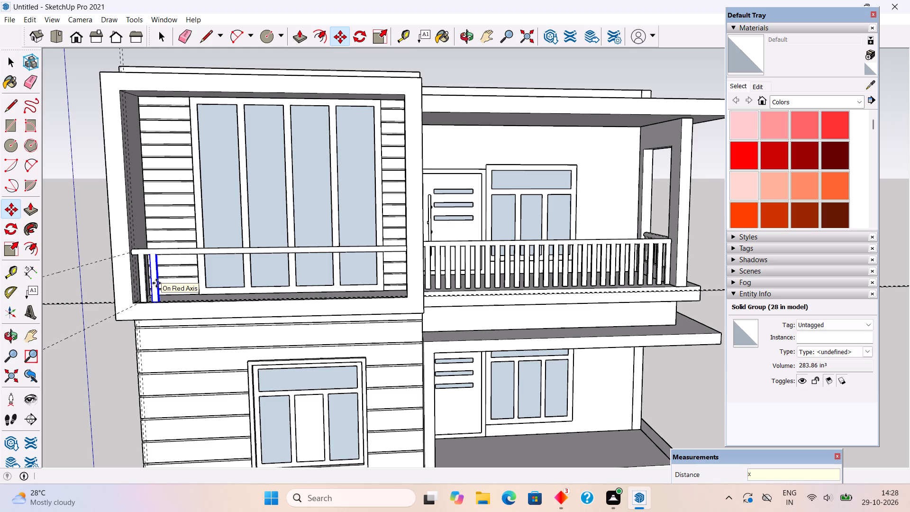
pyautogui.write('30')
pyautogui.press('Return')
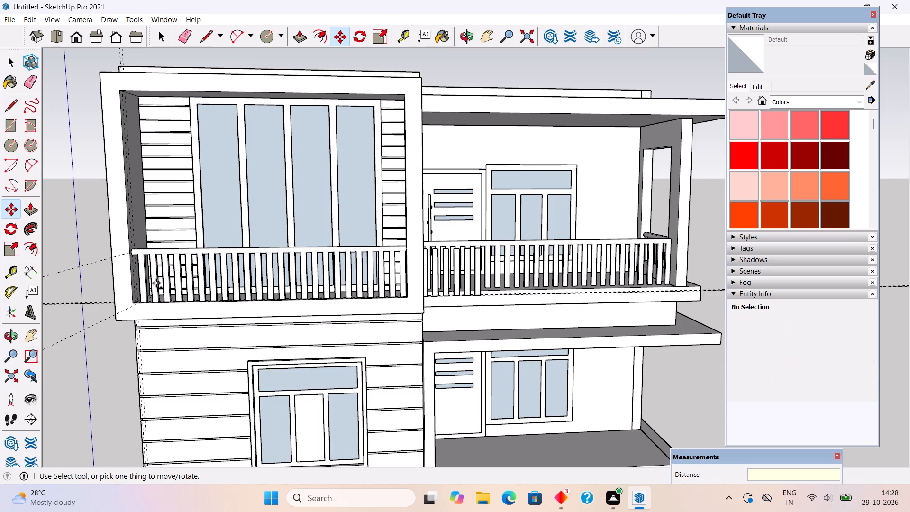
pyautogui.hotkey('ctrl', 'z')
# Copy the first baluster 8" along the red axis under the round handrail and repeat the copy 20 times.
pyautogui.click(142, 286)
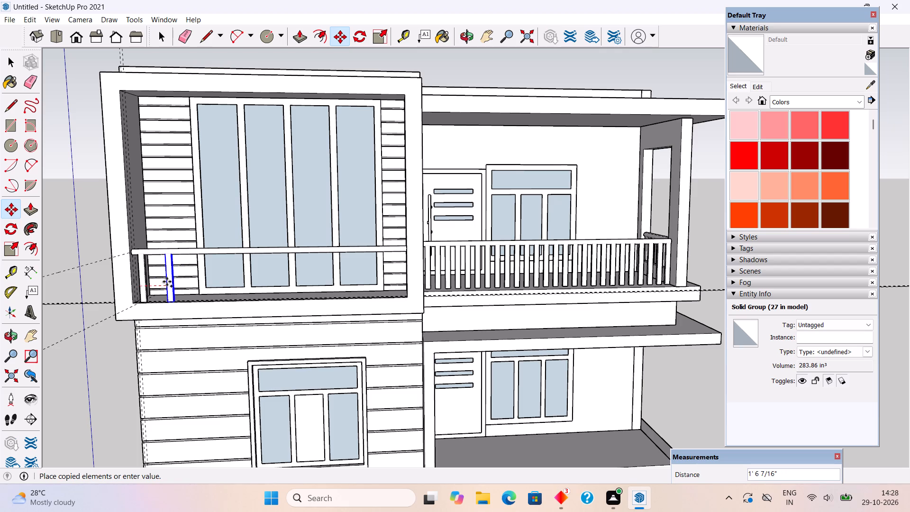
pyautogui.press('8')
pyautogui.hotkey('shift', '"')
pyautogui.press('Return')
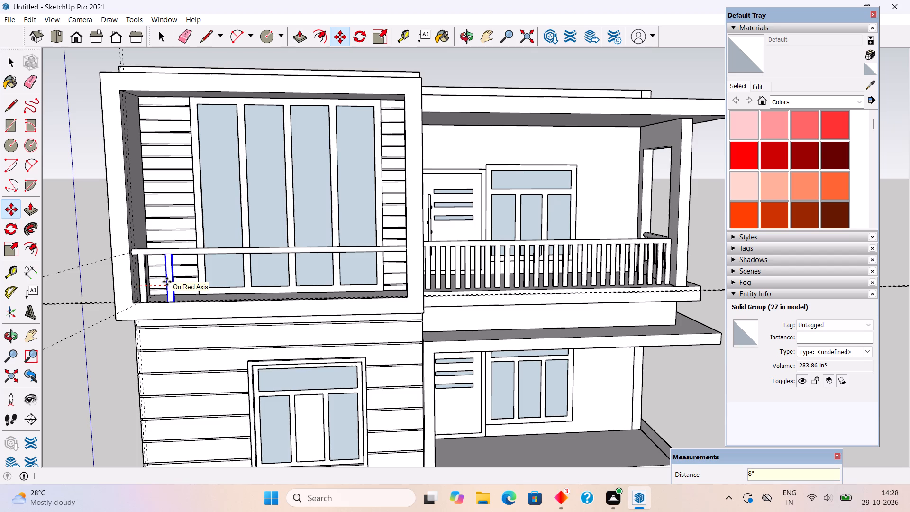
pyautogui.write('x20')
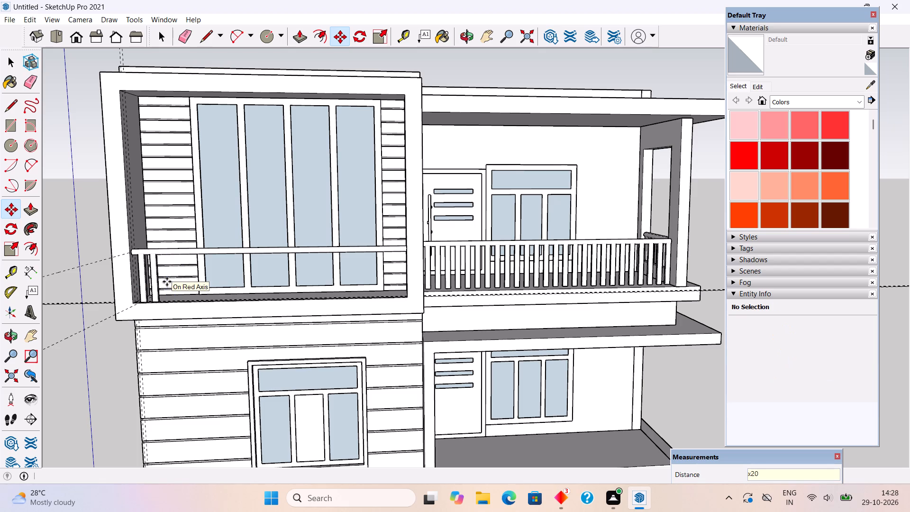
pyautogui.press('Return')
# Copy the last baluster of the row 8" toward the frame's far inner side and repeat the copy 3 times.
pyautogui.scroll(5, 378, 300)
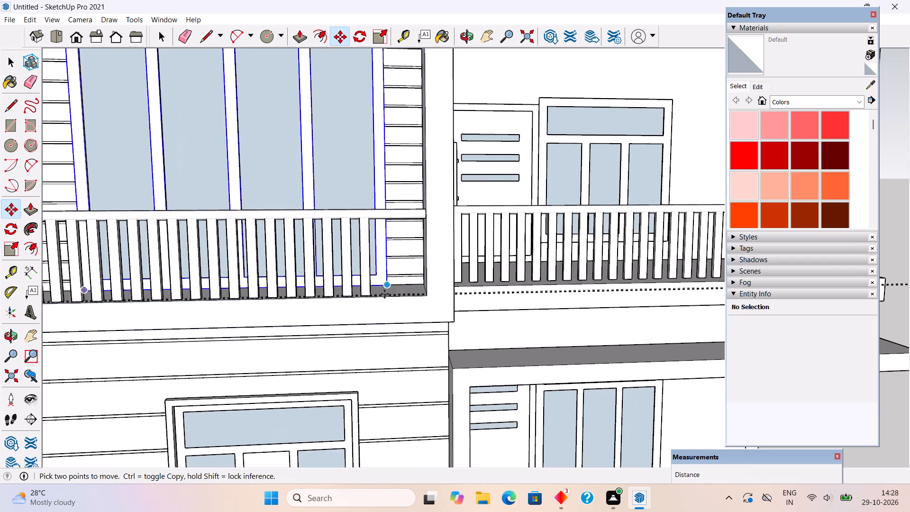
pyautogui.moveTo(384, 301); pyautogui.dragTo(400, 365, button='middle')
pyautogui.scroll(9, 364, 322)
pyautogui.click(389, 329)
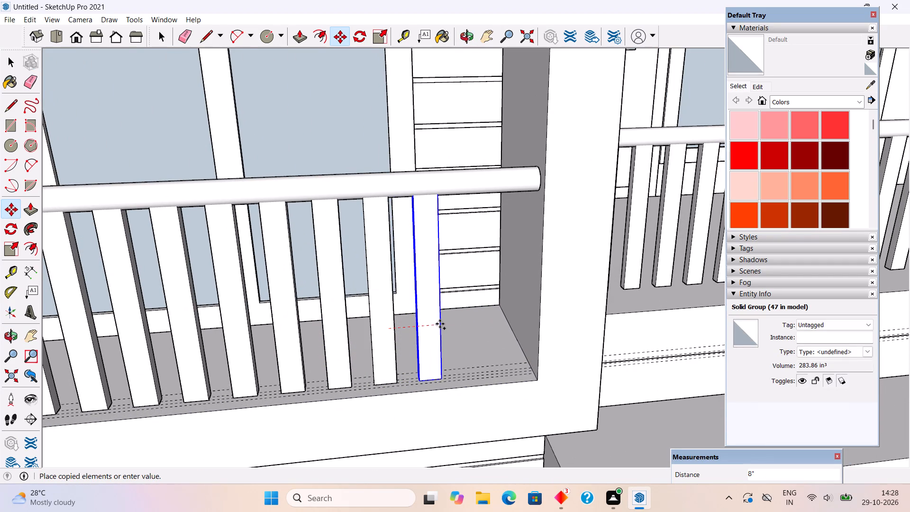
pyautogui.press('8')
pyautogui.hotkey('shift', '"')
pyautogui.press('Return')
pyautogui.write('x3')
pyautogui.press('Return')
pyautogui.press('space')
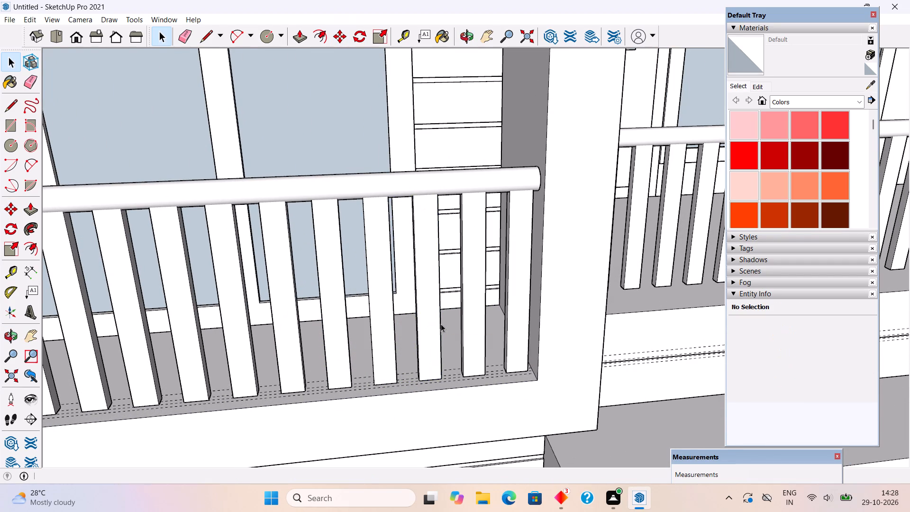
# Examine the railing, the house facades and the upper floor's walls from the front, side and back.
pyautogui.scroll(-16, 441, 324)
pyautogui.moveTo(432, 332); pyautogui.dragTo(446, 277, button='middle')
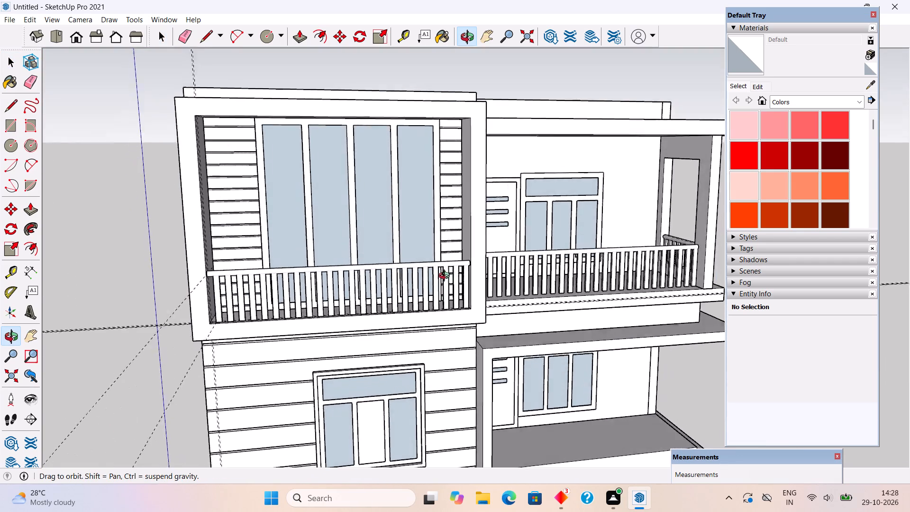
pyautogui.moveTo(446, 277); pyautogui.dragTo(418, 237, button='middle')
pyautogui.scroll(-1, 418, 237)
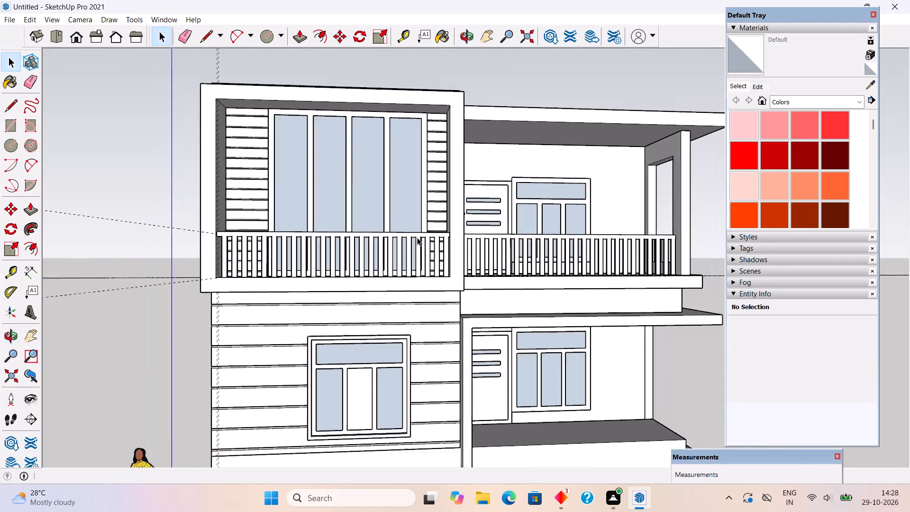
pyautogui.scroll(-2, 417, 238)
pyautogui.scroll(1, 422, 286)
pyautogui.moveTo(427, 295); pyautogui.dragTo(194, 319, button='middle')
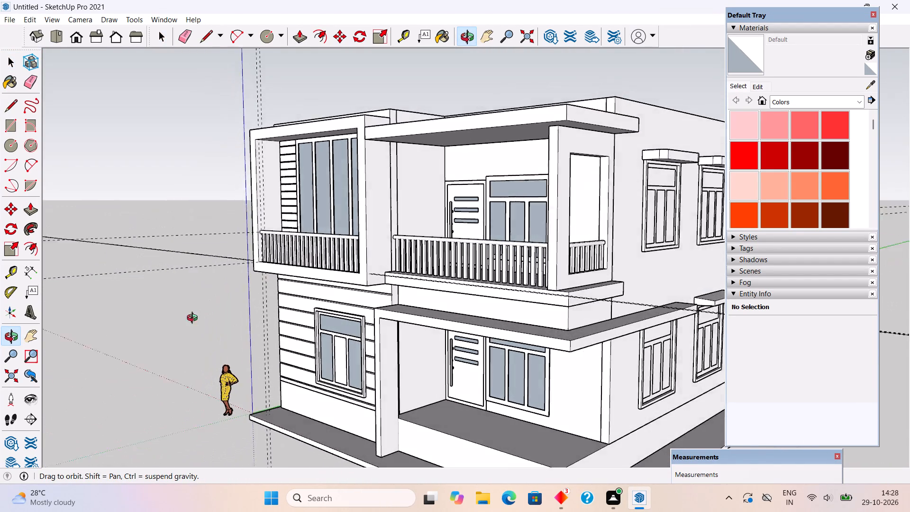
pyautogui.moveTo(194, 319); pyautogui.dragTo(164, 315, button='middle')
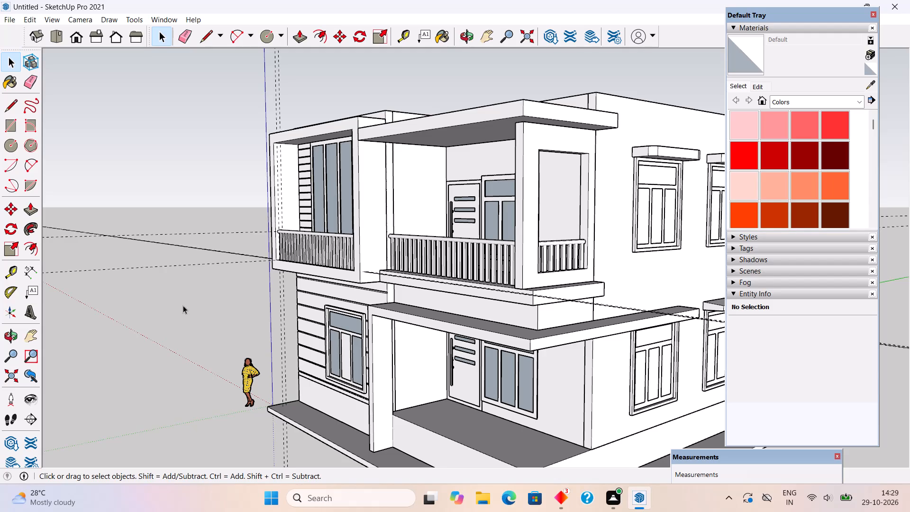
pyautogui.scroll(-1, 183, 305)
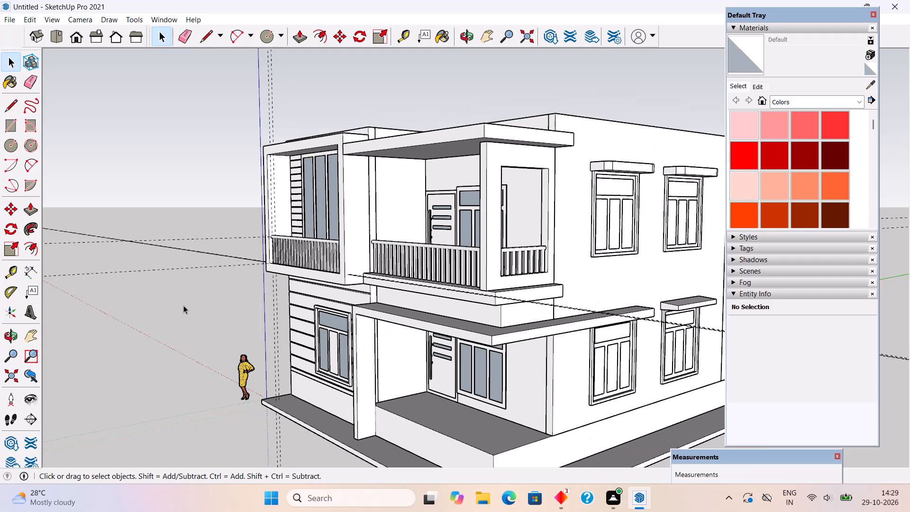
pyautogui.moveTo(189, 313); pyautogui.dragTo(441, 376, button='middle')
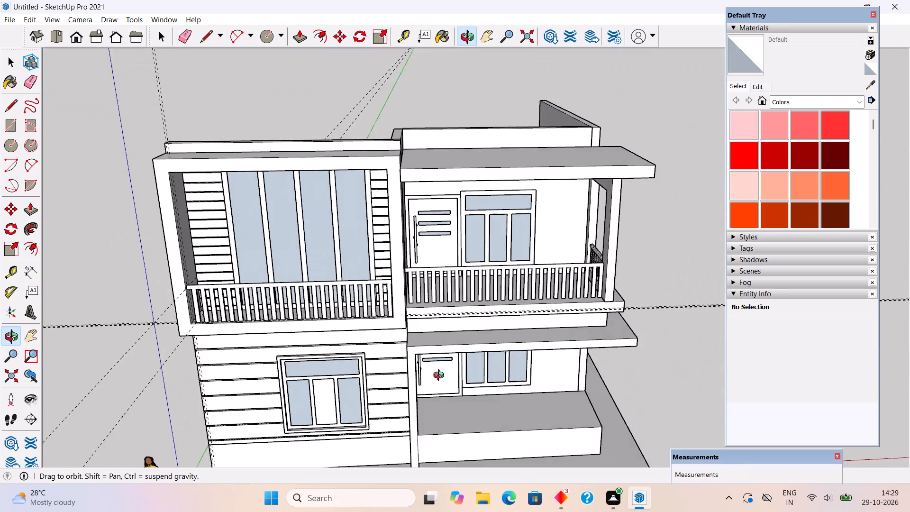
pyautogui.moveTo(441, 376); pyautogui.dragTo(765, 418, button='middle')
pyautogui.moveTo(400, 316); pyautogui.dragTo(517, 334, button='middle')
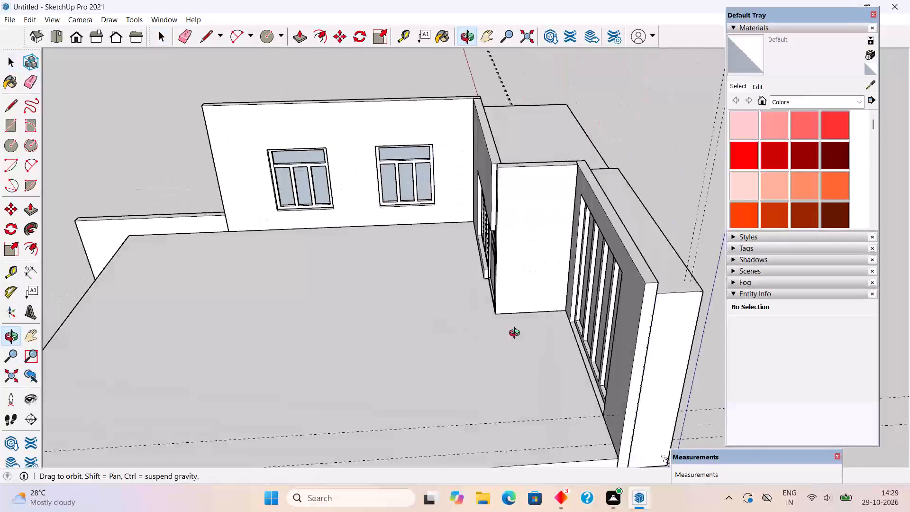
pyautogui.moveTo(517, 334); pyautogui.dragTo(619, 315, button='middle')
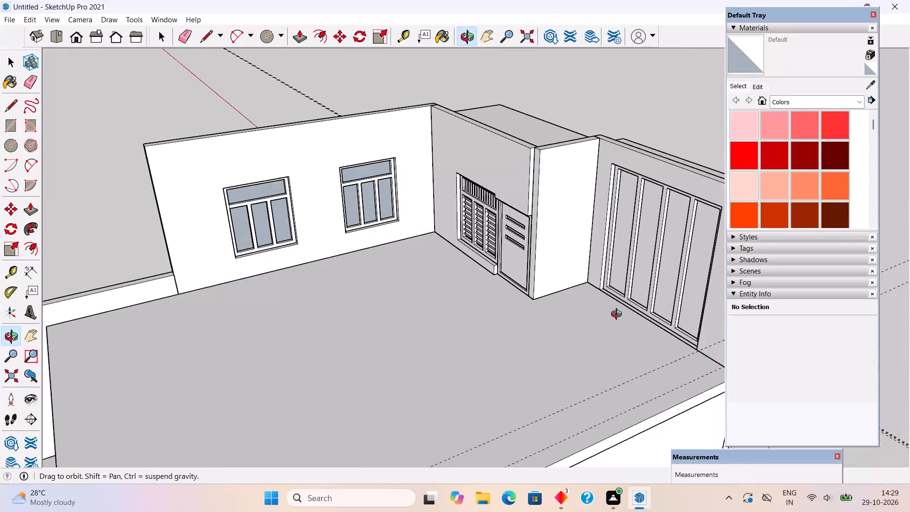
pyautogui.moveTo(619, 315); pyautogui.dragTo(574, 339, button='middle')
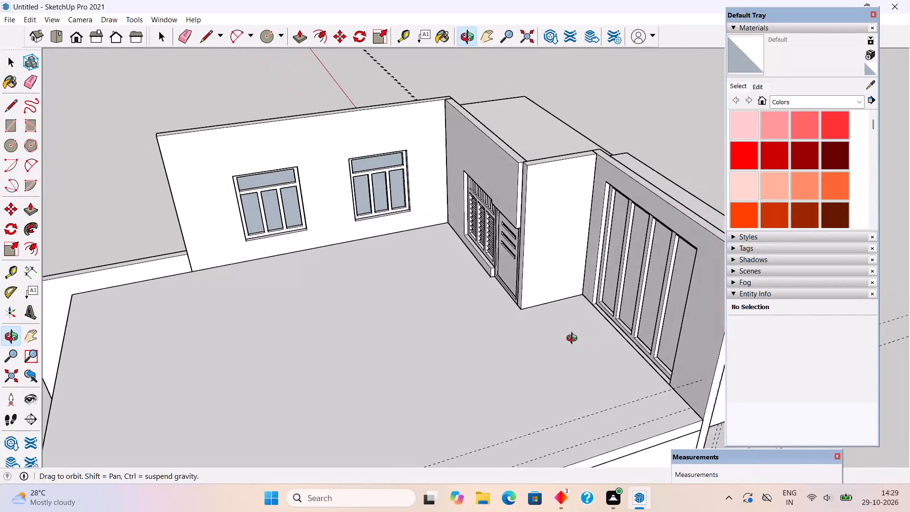
pyautogui.moveTo(574, 339); pyautogui.dragTo(766, 359, button='middle')
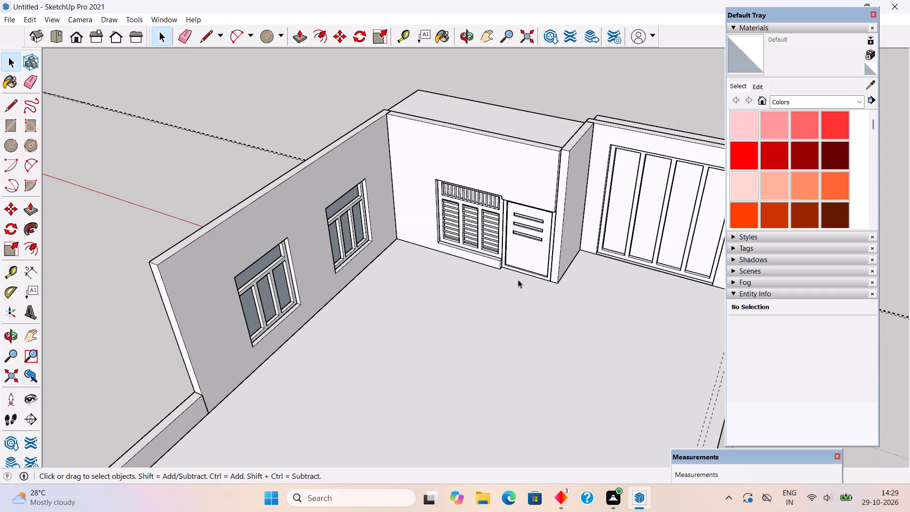
pyautogui.scroll(-7, 489, 269)
pyautogui.moveTo(524, 273); pyautogui.dragTo(494, 229, button='middle')
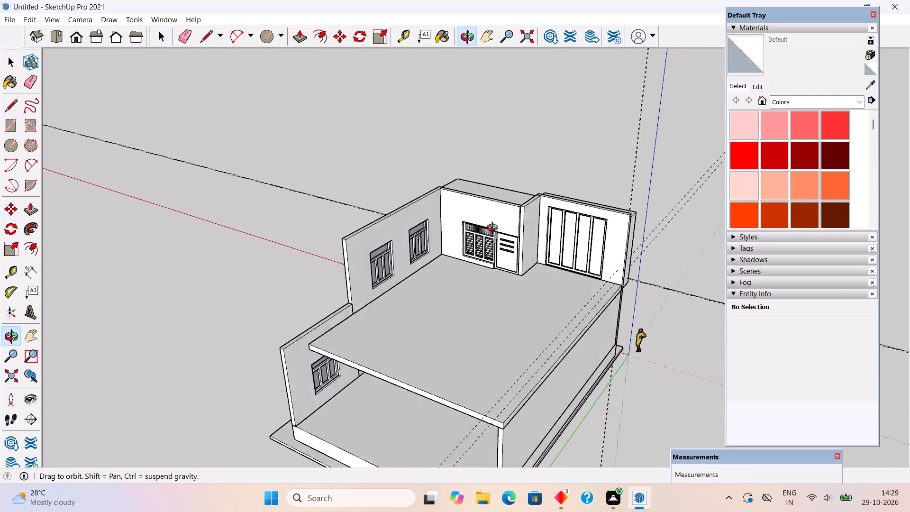
pyautogui.moveTo(494, 229); pyautogui.dragTo(410, 270, button='middle')
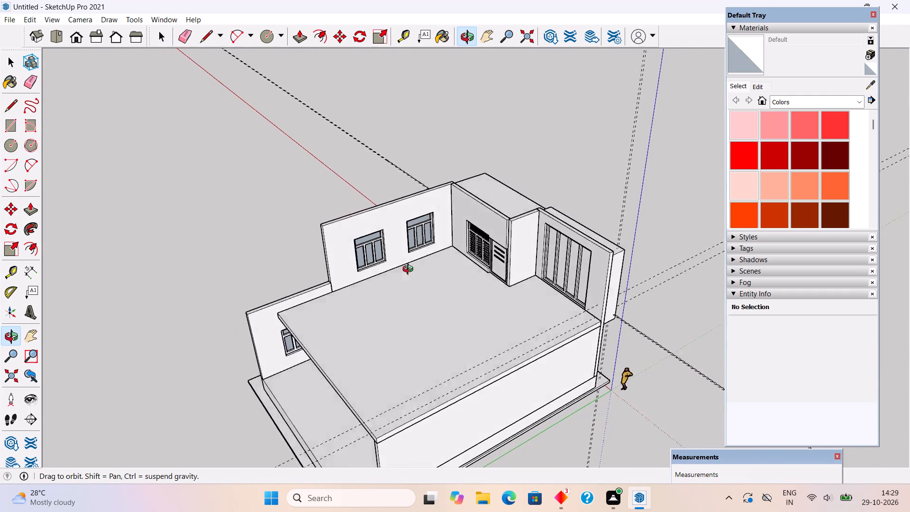
pyautogui.moveTo(410, 270); pyautogui.dragTo(77, 238, button='middle')
# Open the wall group behind the balcony roof and measure how far its top edge stands above that roof.
pyautogui.scroll(4, 461, 238)
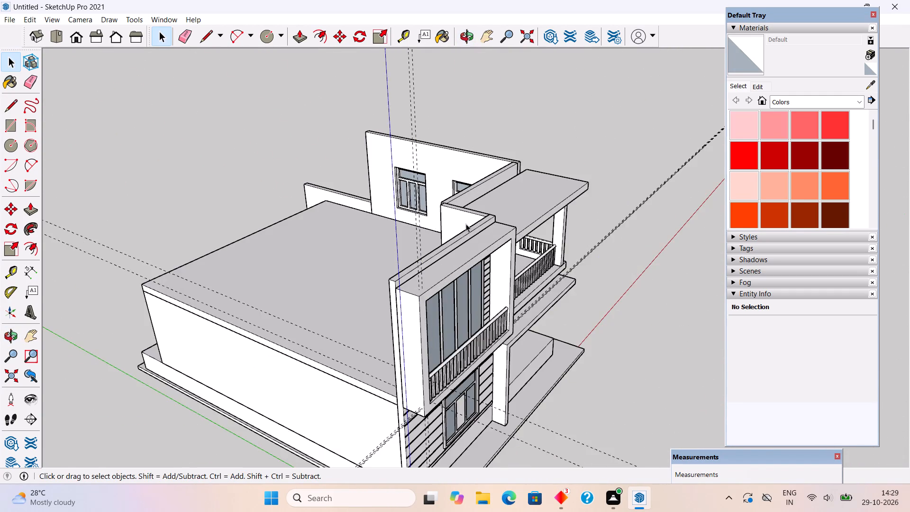
pyautogui.scroll(4, 468, 224)
pyautogui.moveTo(501, 171); pyautogui.dragTo(277, 190, button='middle')
pyautogui.scroll(6, 476, 171)
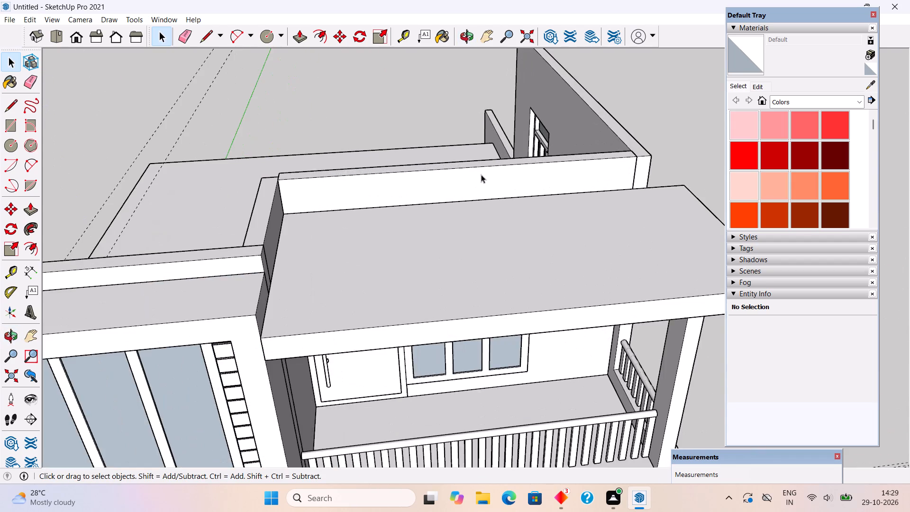
pyautogui.tripleClick(481, 174)
pyautogui.press('t')
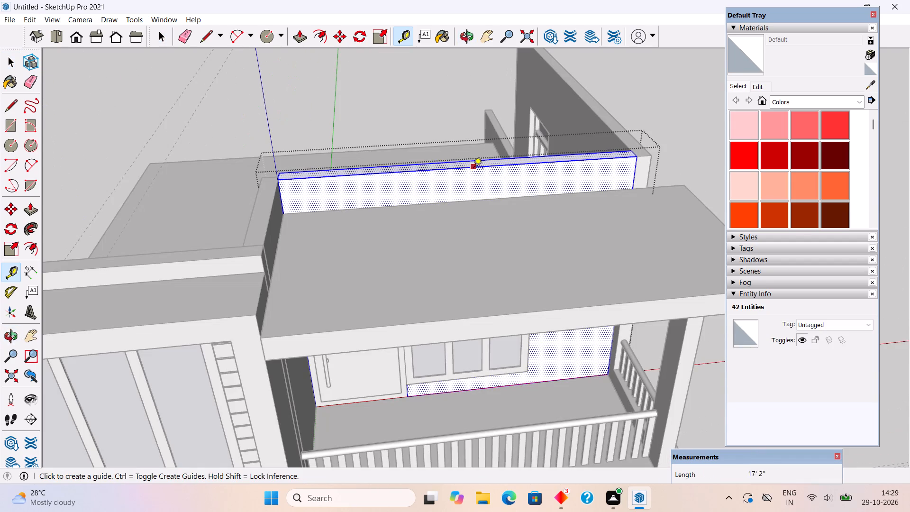
pyautogui.click(473, 169)
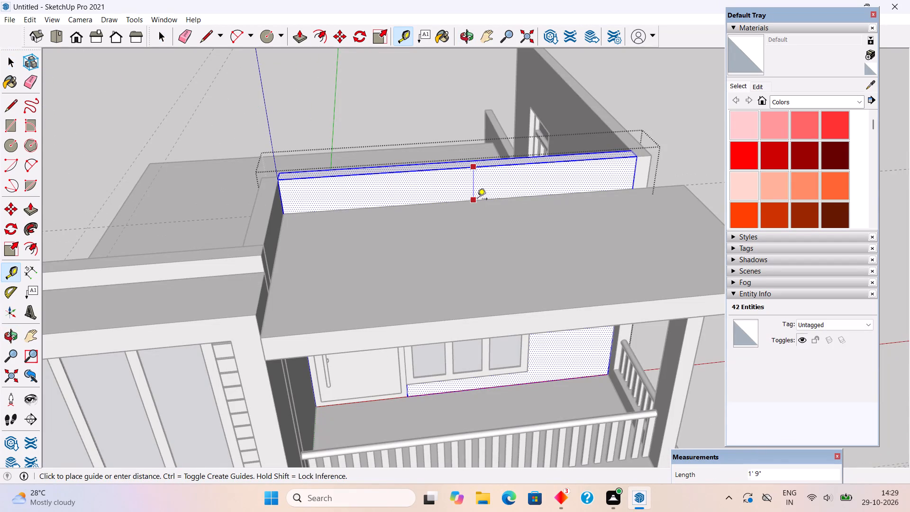
pyautogui.press('space')
# Push/pull the top face of the wall behind the balcony roof up by 2'.
pyautogui.moveTo(480, 174); pyautogui.dragTo(461, 271, button='middle')
pyautogui.press('p')
pyautogui.click(524, 219)
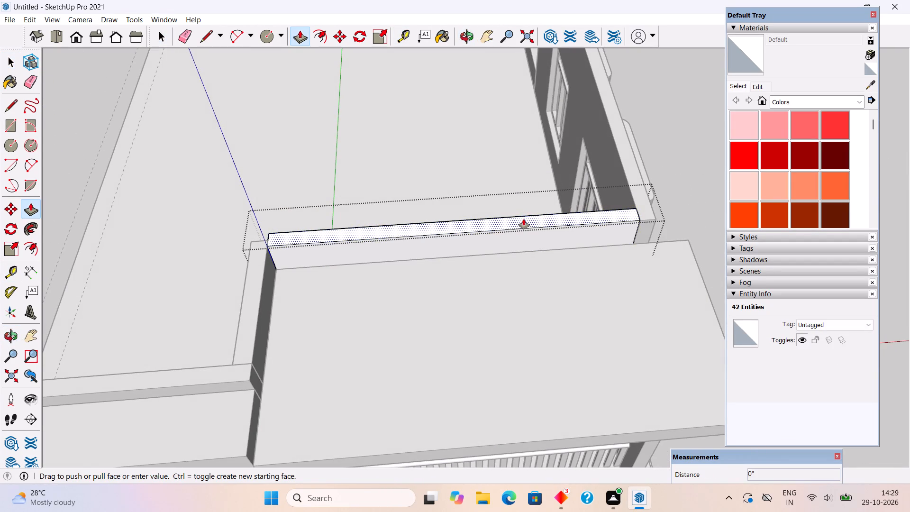
pyautogui.write("2'")
pyautogui.press('Return')
pyautogui.press('space')
# Raise the top face of the short connecting side wall to the same height as the wall behind the balcony roof.
pyautogui.moveTo(599, 246); pyautogui.dragTo(726, 138, button='middle')
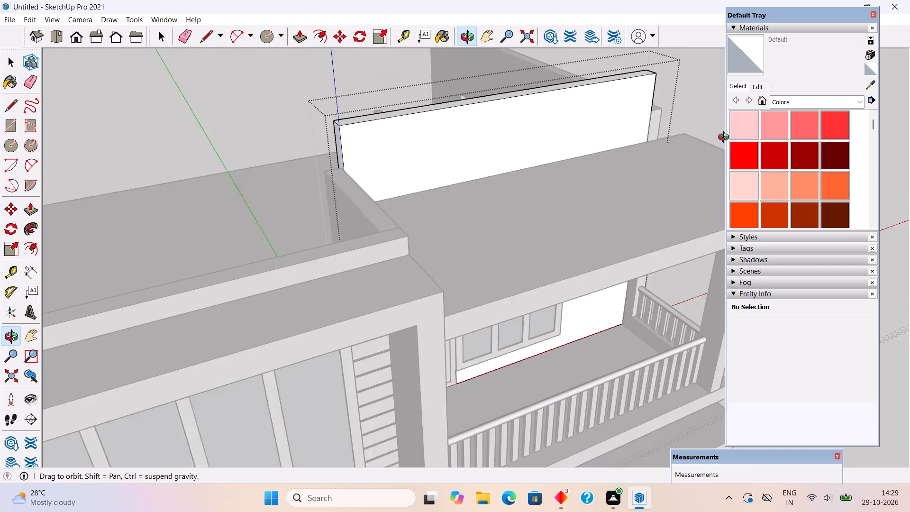
pyautogui.moveTo(726, 138); pyautogui.dragTo(727, 138, button='middle')
pyautogui.tripleClick(407, 213)
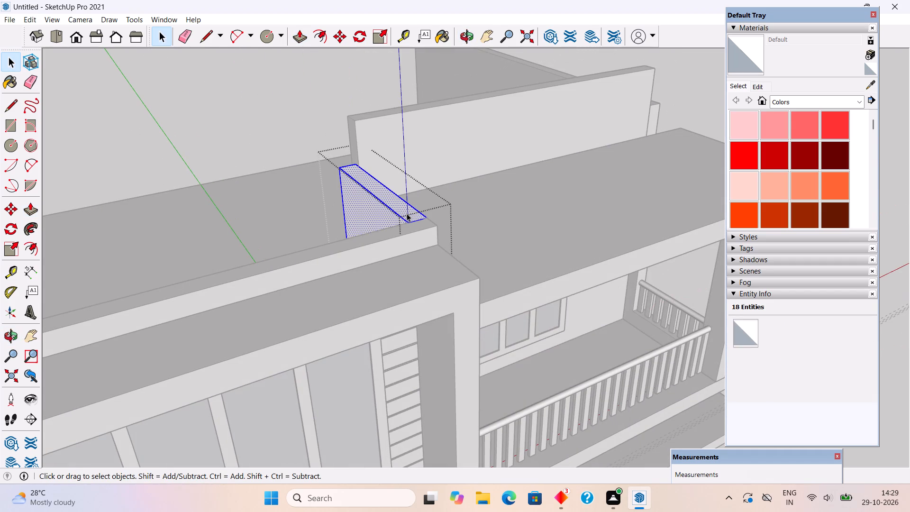
pyautogui.press('p')
pyautogui.click(407, 213)
pyautogui.click(471, 100)
pyautogui.press('space')
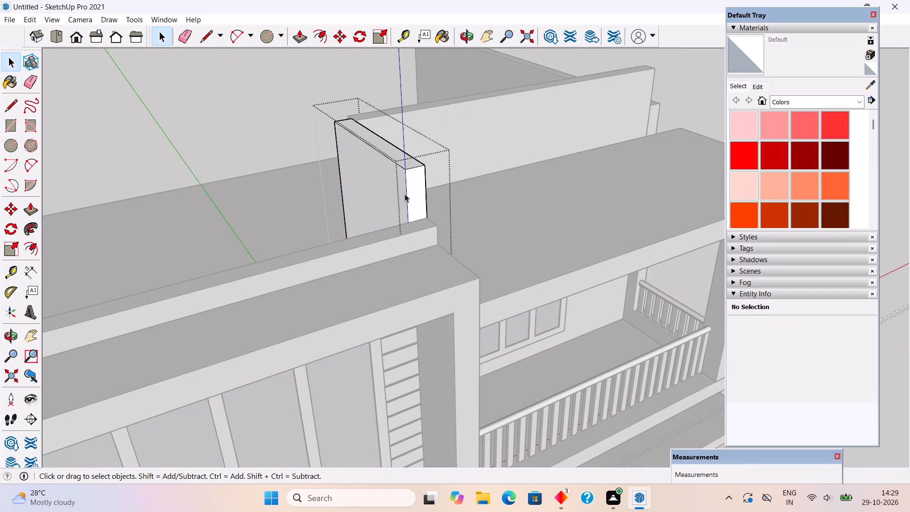
# Raise the top face of the grooved front wall behind the projecting frame level with the connecting side wall.
pyautogui.tripleClick(366, 253)
pyautogui.press('p')
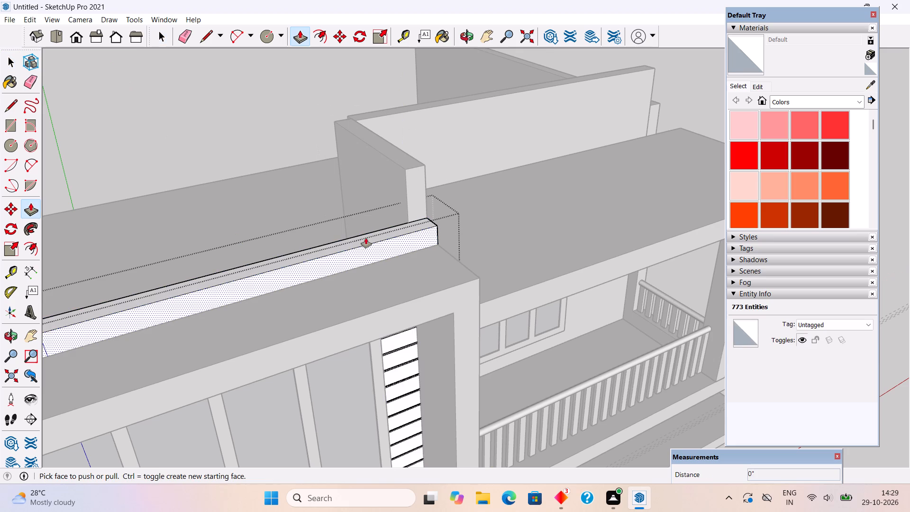
pyautogui.click(366, 238)
pyautogui.click(402, 158)
pyautogui.press('space')
pyautogui.scroll(-17, 414, 176)
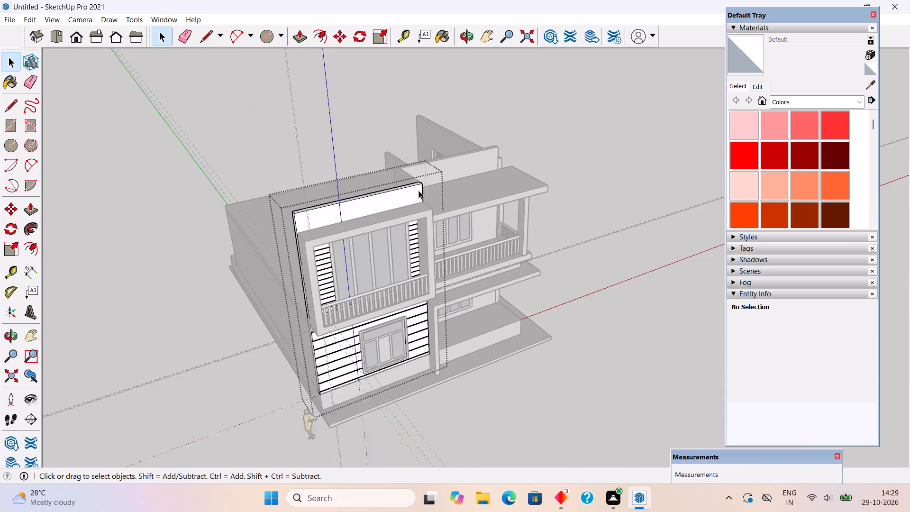
pyautogui.click(504, 151)
pyautogui.moveTo(469, 181); pyautogui.dragTo(41, 188, button='middle')
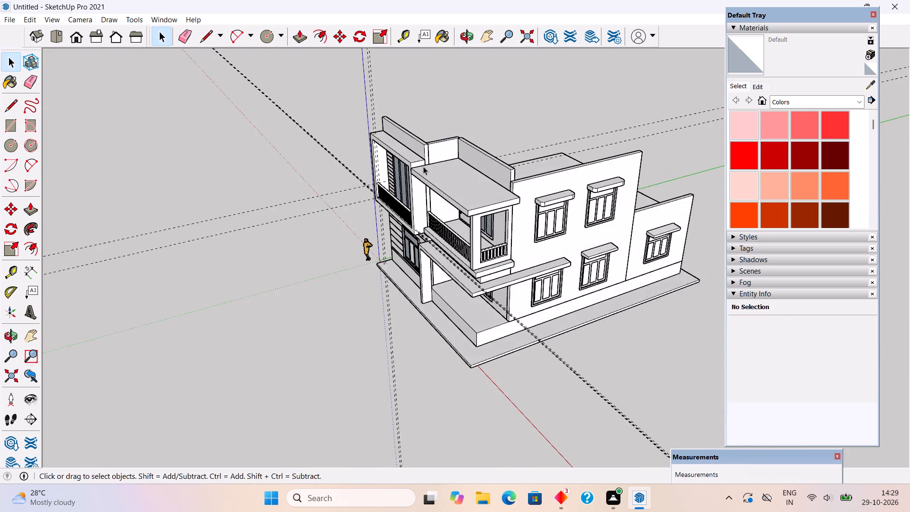
# Raise the top face of the upper side wall with the two windows level with the wall behind the balcony roof.
pyautogui.moveTo(390, 171); pyautogui.dragTo(205, 213, button='middle')
pyautogui.scroll(4, 542, 200)
pyautogui.tripleClick(537, 222)
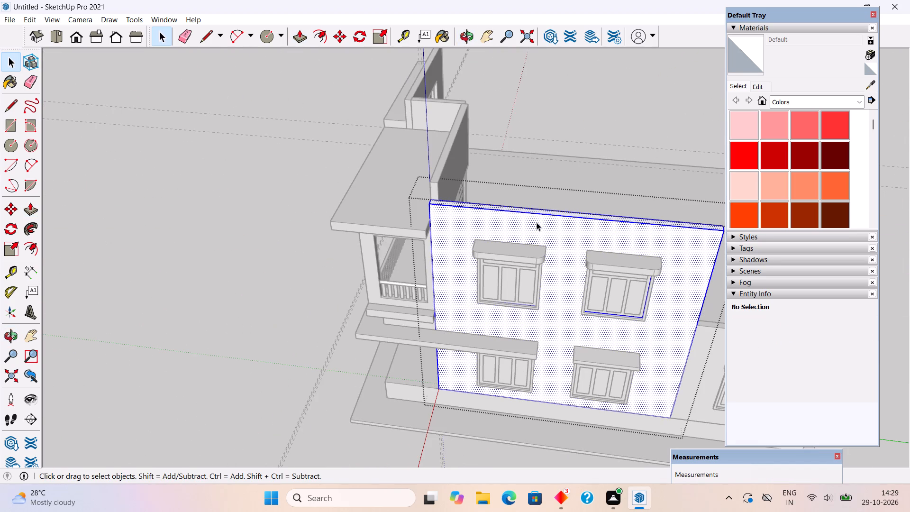
pyautogui.press('p')
pyautogui.click(435, 201)
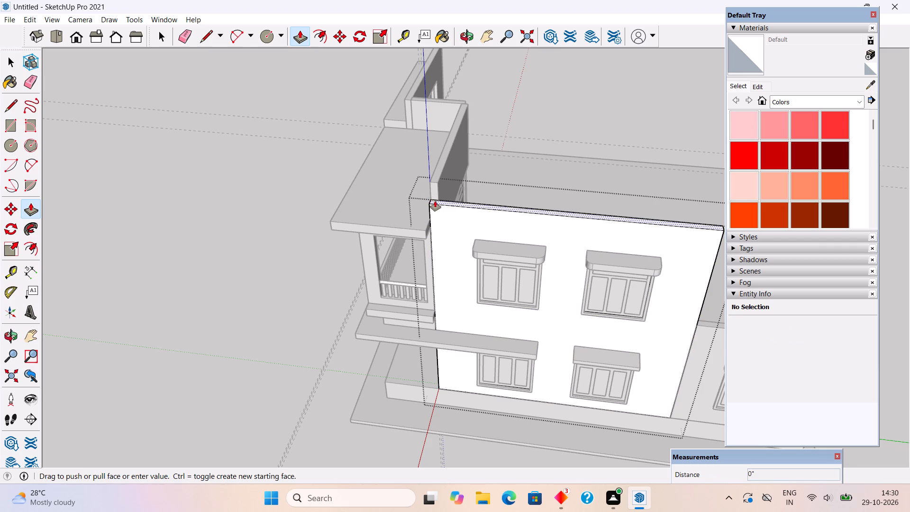
pyautogui.moveTo(446, 172); pyautogui.dragTo(671, 222, button='middle')
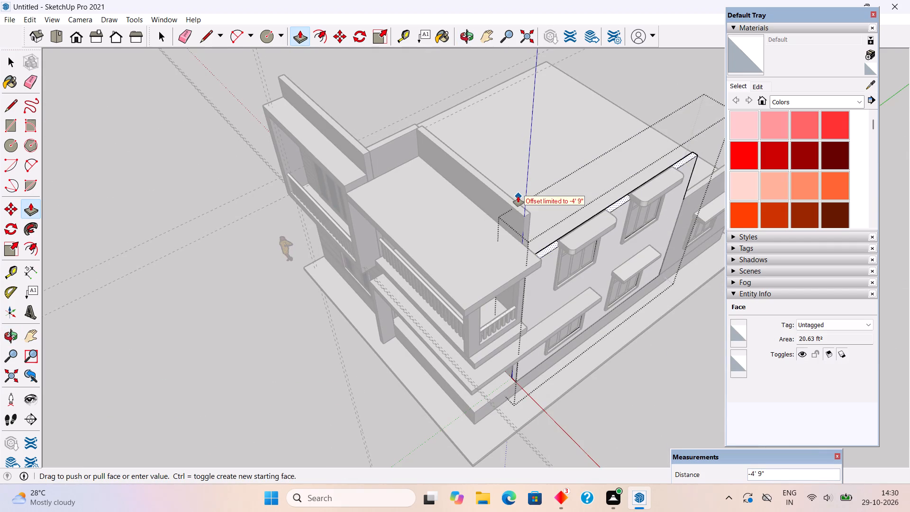
pyautogui.click(515, 202)
pyautogui.press('space')
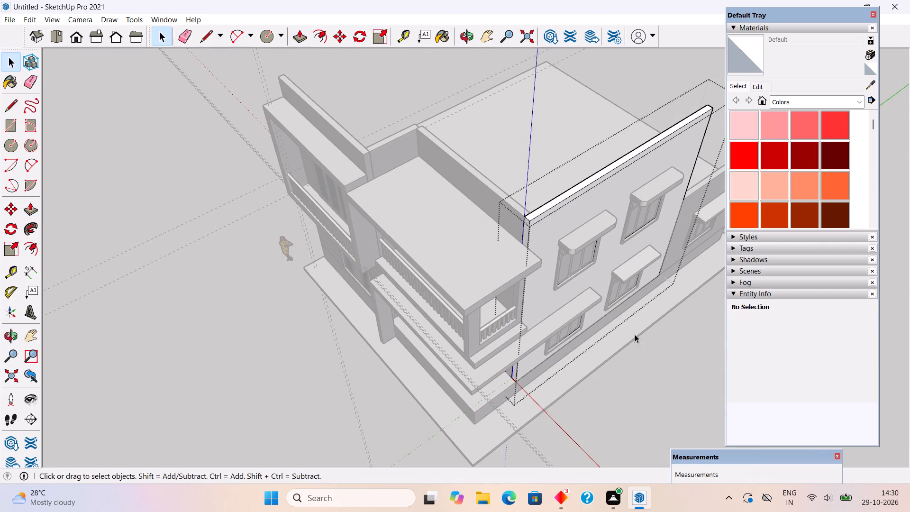
pyautogui.click(673, 358)
# Place a guide 10' 6" in from the upper slab's rear edge at the windowed wall's end, and another 9" further in.
pyautogui.scroll(-10, 475, 278)
pyautogui.moveTo(546, 248); pyautogui.dragTo(1, 194, button='middle')
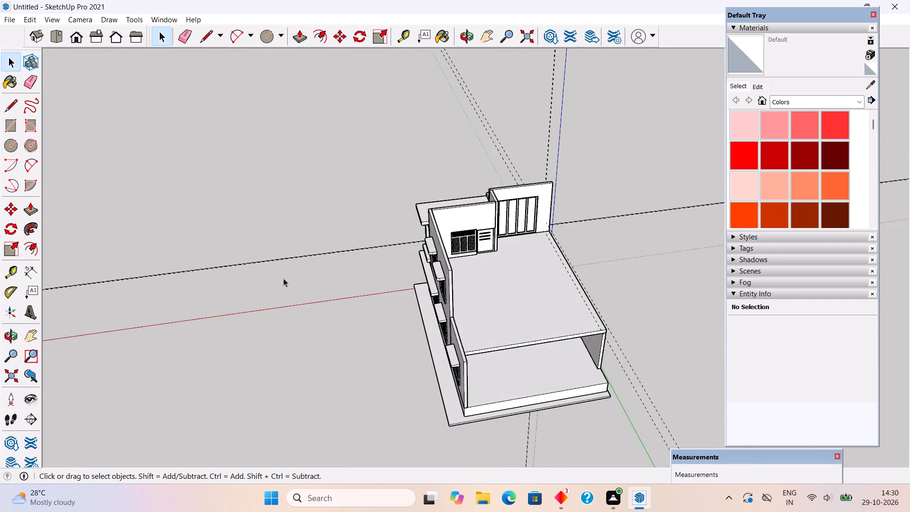
pyautogui.scroll(4, 345, 279)
pyautogui.scroll(1, 528, 346)
pyautogui.moveTo(468, 349); pyautogui.dragTo(238, 287, button='middle')
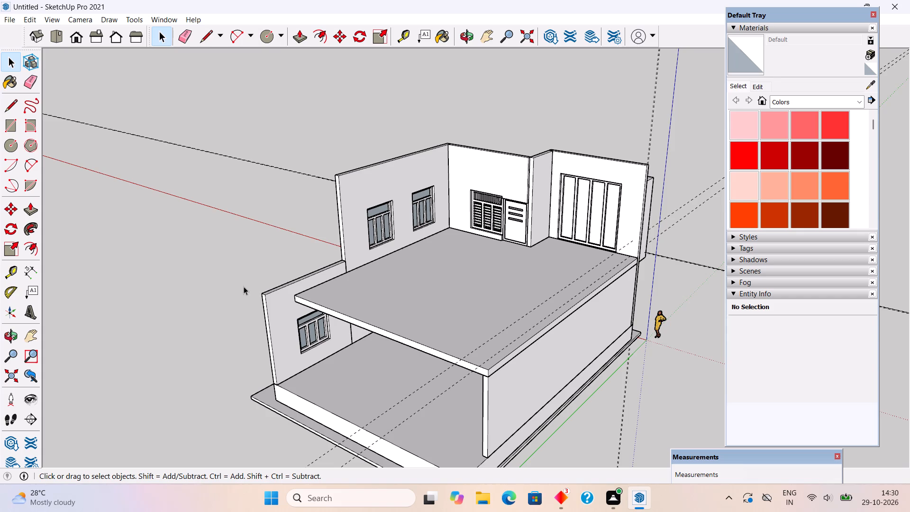
pyautogui.moveTo(200, 305); pyautogui.dragTo(360, 369, button='middle')
pyautogui.scroll(4, 434, 348)
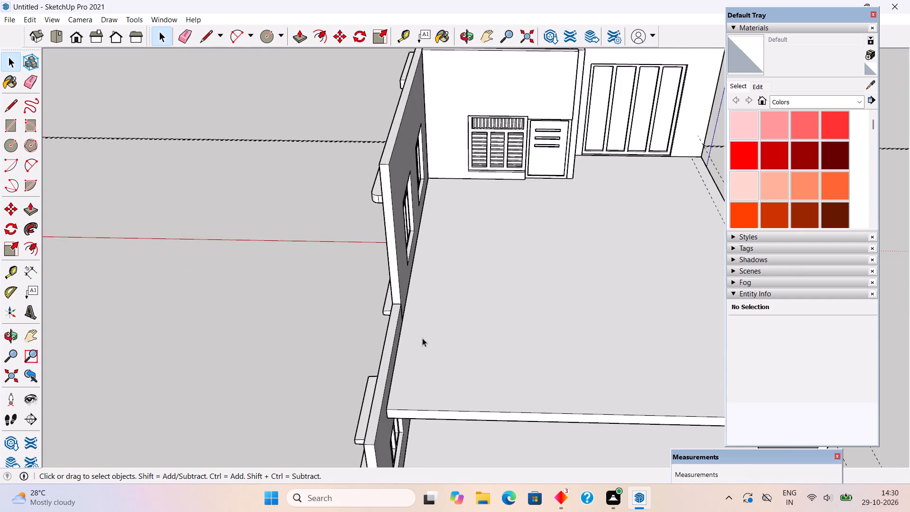
pyautogui.scroll(6, 422, 338)
pyautogui.moveTo(386, 330); pyautogui.dragTo(315, 308, button='middle')
pyautogui.scroll(-3, 315, 308)
pyautogui.press('t')
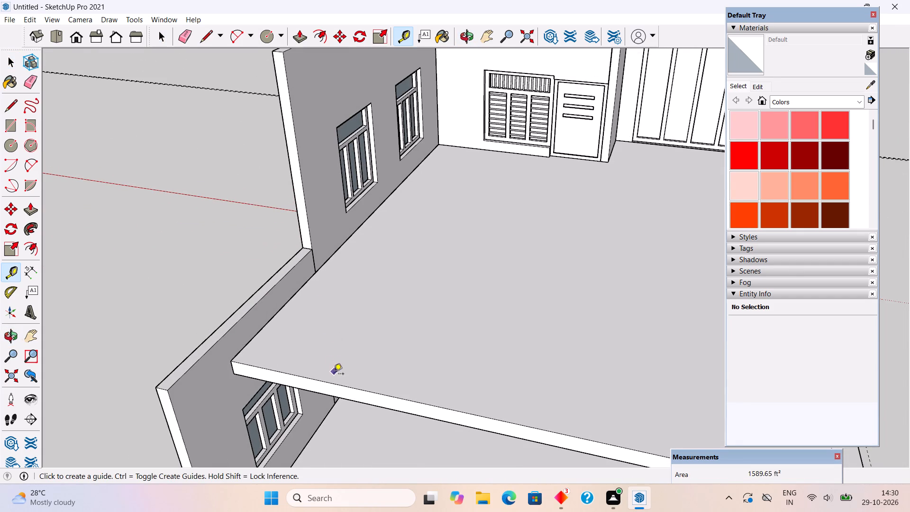
pyautogui.click(334, 381)
pyautogui.click(318, 272)
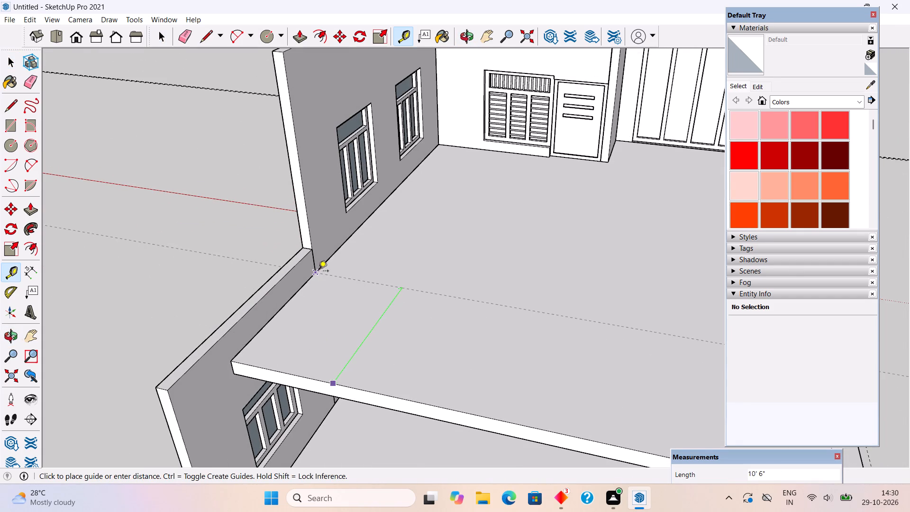
pyautogui.click(349, 278)
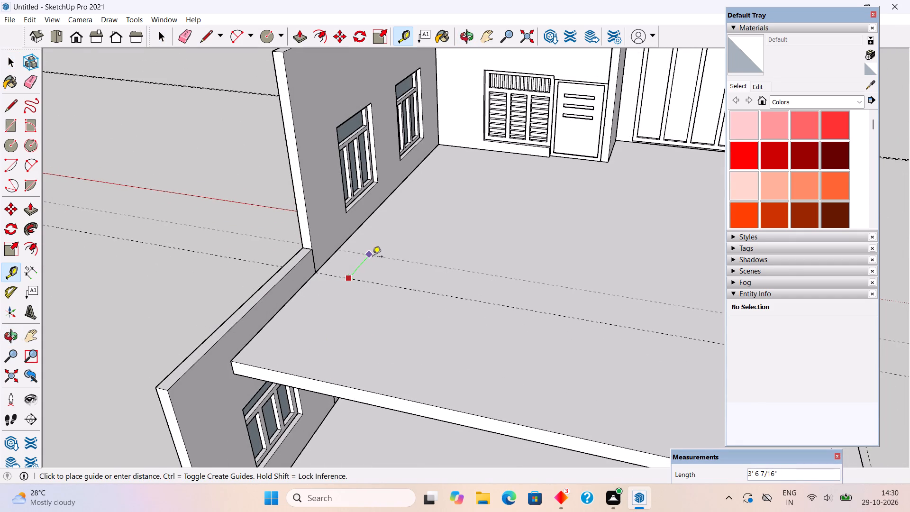
pyautogui.write('9"')
pyautogui.press('Return')
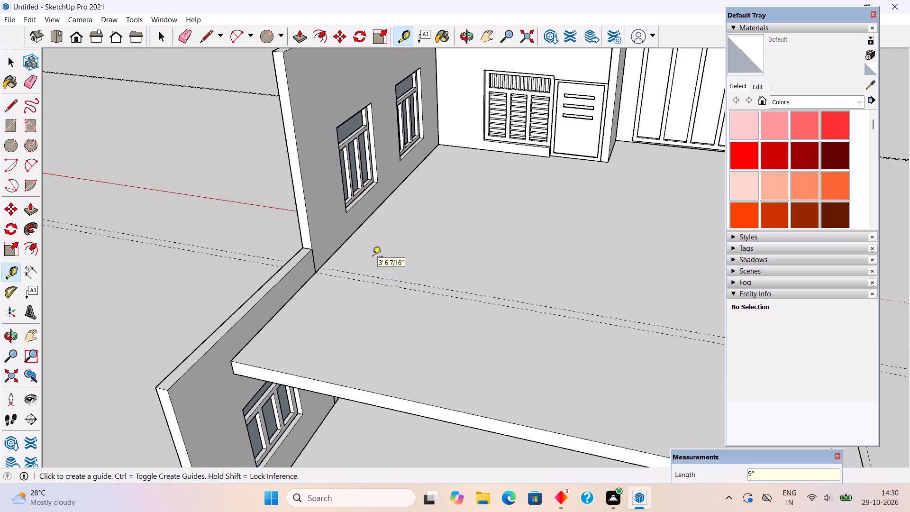
# Draw a 9"-wide rectangle between the two guides, running across the upper slab from the windowed wall to the opposite edge.
pyautogui.press('r')
pyautogui.scroll(5, 338, 266)
pyautogui.scroll(5, 290, 264)
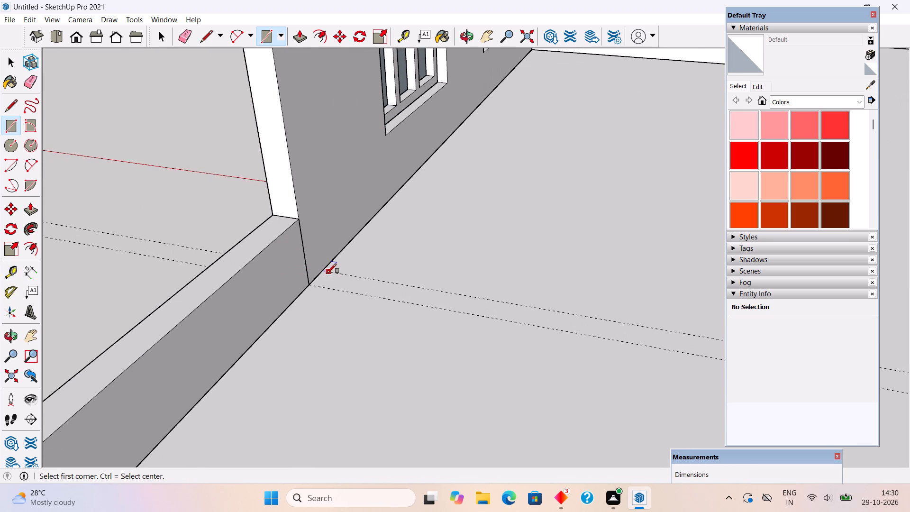
pyautogui.click(323, 273)
pyautogui.scroll(-5, 289, 277)
pyautogui.scroll(-9, 227, 280)
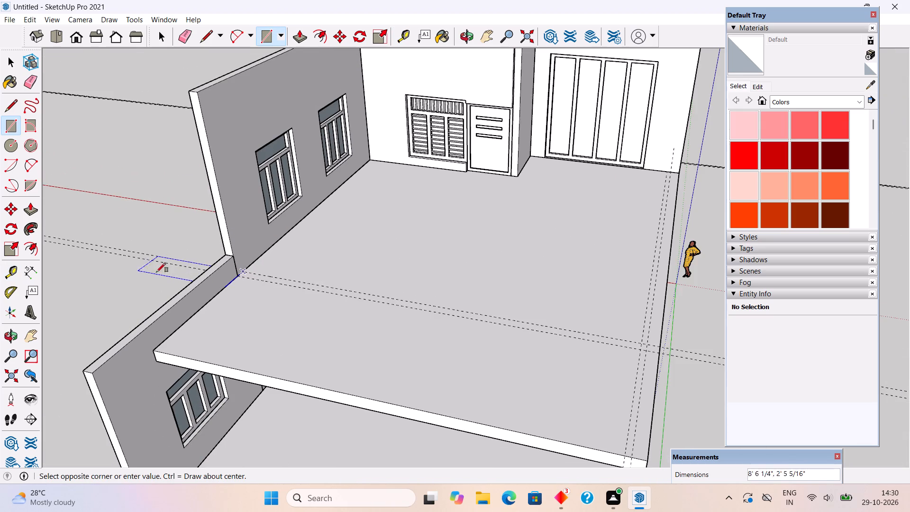
pyautogui.scroll(4, 644, 355)
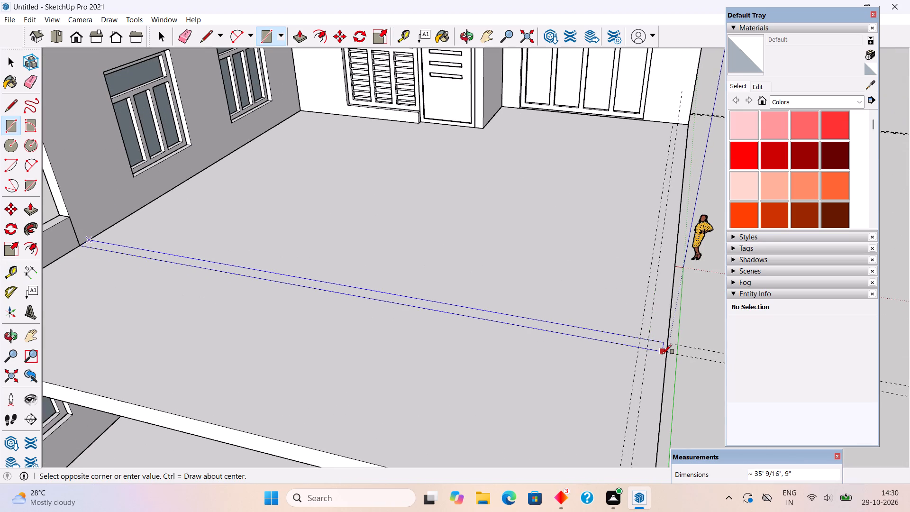
pyautogui.moveTo(651, 349); pyautogui.dragTo(665, 283, button='middle')
pyautogui.scroll(5, 652, 235)
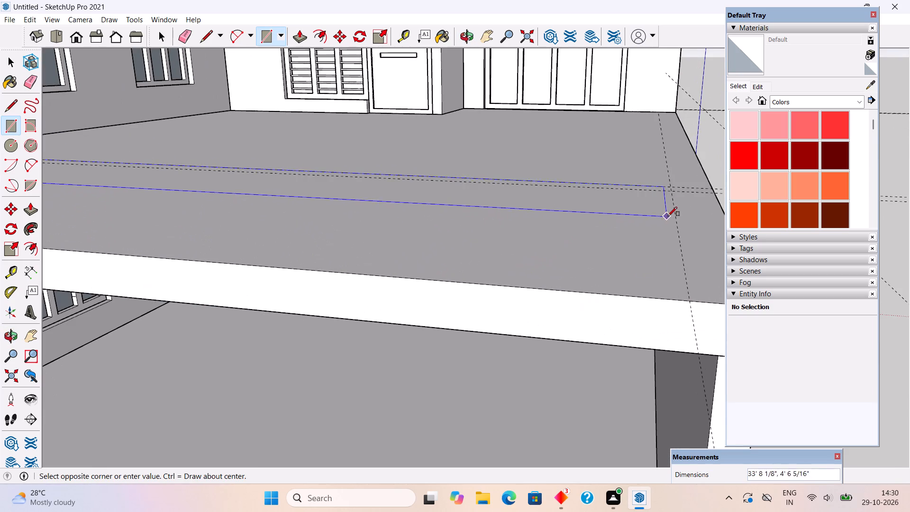
pyautogui.click(713, 192)
pyautogui.scroll(-14, 590, 271)
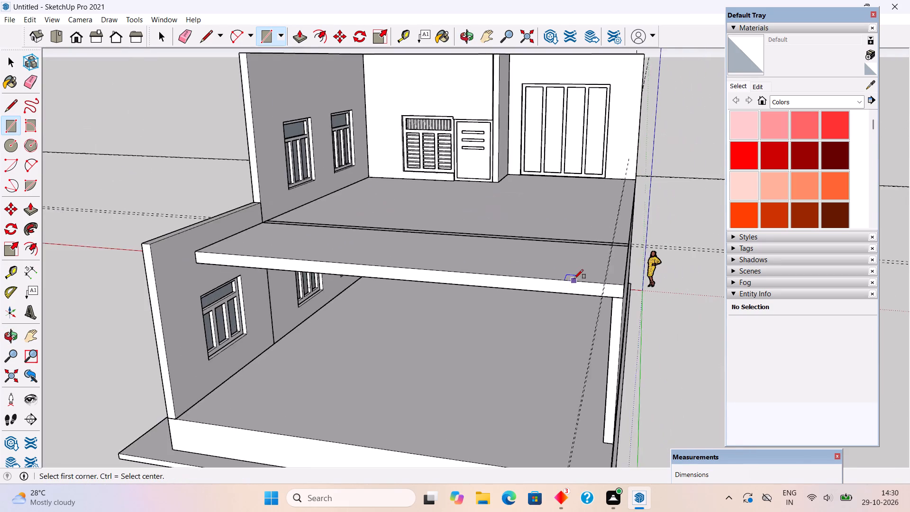
# Push/pull the 9" strip up 16', level with the top of the windowed side wall.
pyautogui.scroll(-1, 574, 279)
pyautogui.moveTo(289, 312); pyautogui.dragTo(528, 437, button='middle')
pyautogui.press('p')
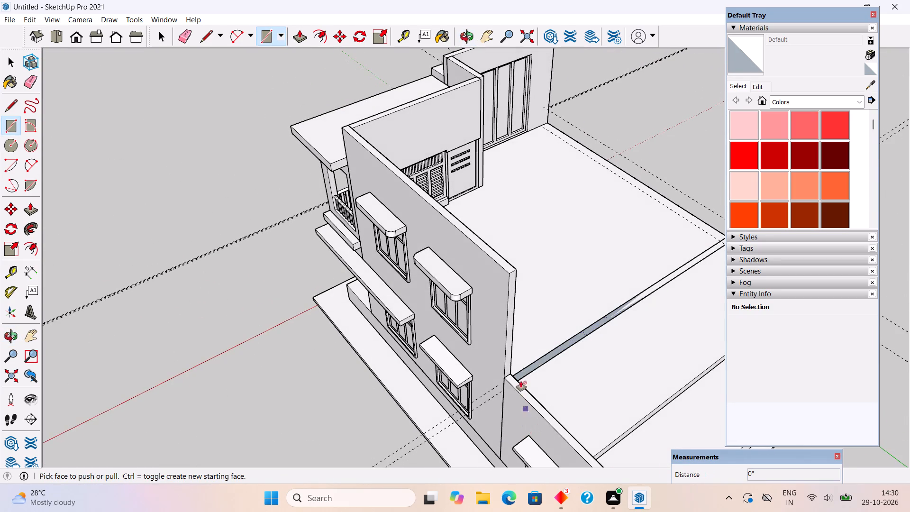
pyautogui.click(522, 372)
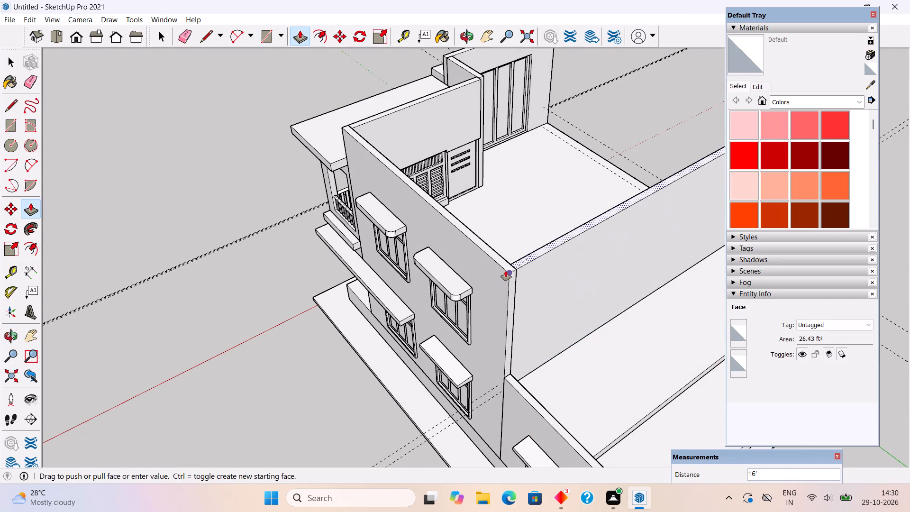
pyautogui.click(506, 271)
# Make the new rear cross wall on the upper slab a group.
pyautogui.press('space')
pyautogui.tripleClick(621, 303)
pyautogui.rightClick(621, 303)
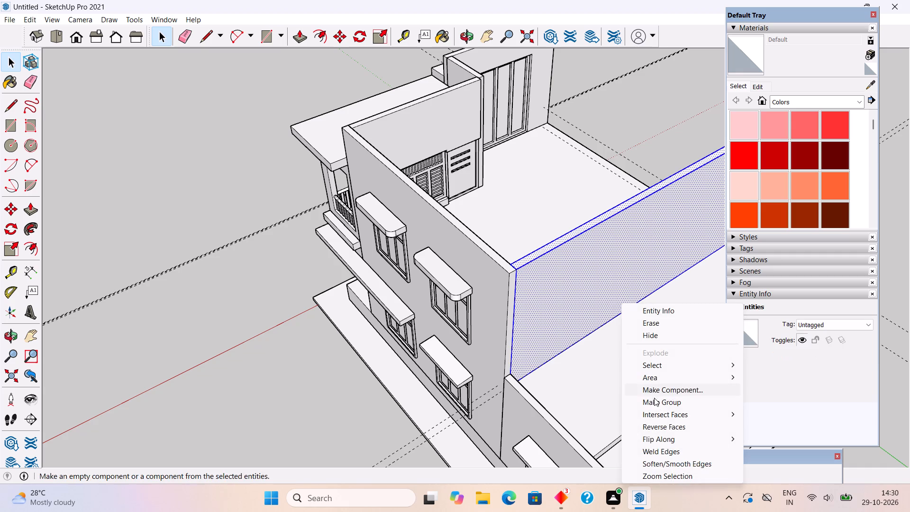
pyautogui.click(654, 402)
pyautogui.scroll(-11, 585, 372)
pyautogui.click(623, 252)
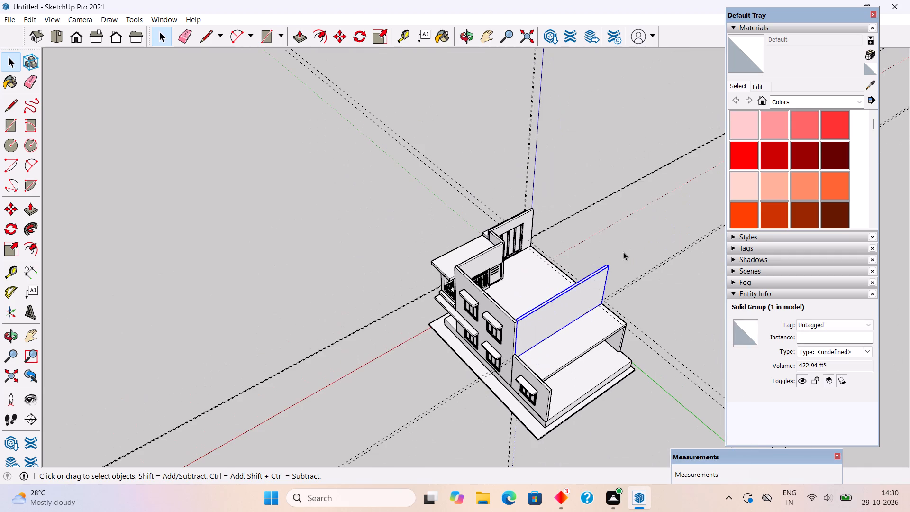
# Place a guide 9" in from the upper slab's open side edge, between the rear cross wall and the grooved front wall.
pyautogui.moveTo(614, 277); pyautogui.dragTo(167, 239, button='middle')
pyautogui.scroll(4, 336, 291)
pyautogui.scroll(4, 380, 341)
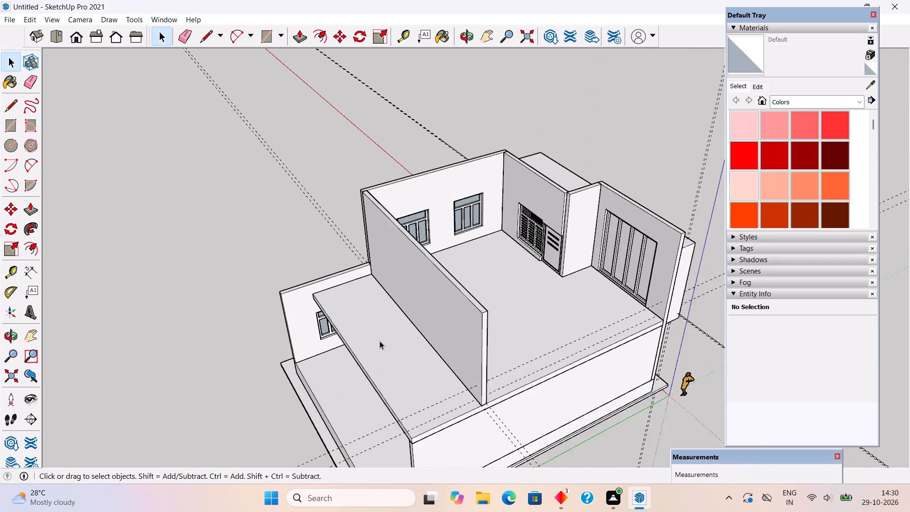
pyautogui.scroll(-5, 292, 211)
pyautogui.scroll(5, 644, 338)
pyautogui.scroll(3, 547, 315)
pyautogui.moveTo(528, 319); pyautogui.dragTo(514, 335, button='middle')
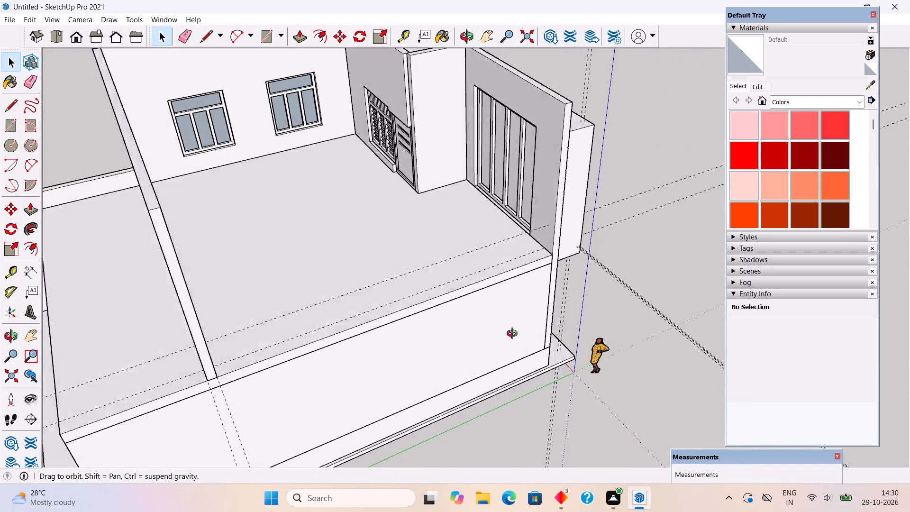
pyautogui.moveTo(514, 335); pyautogui.dragTo(430, 384, button='middle')
pyautogui.scroll(5, 189, 331)
pyautogui.press('t')
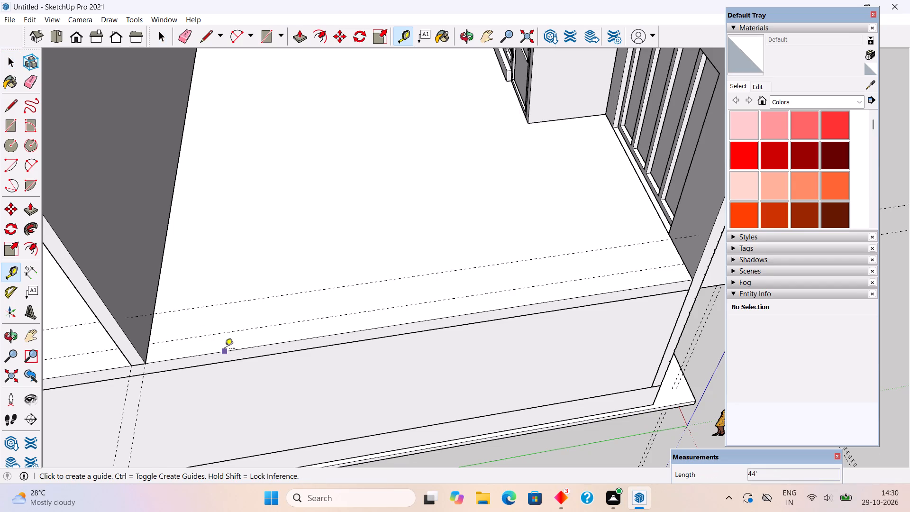
pyautogui.click(225, 349)
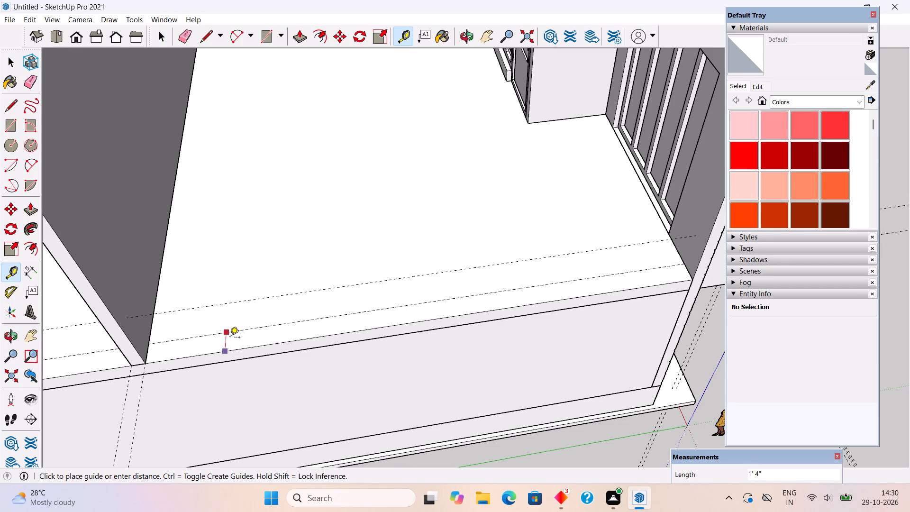
pyautogui.press('9')
pyautogui.hotkey('shift', '"')
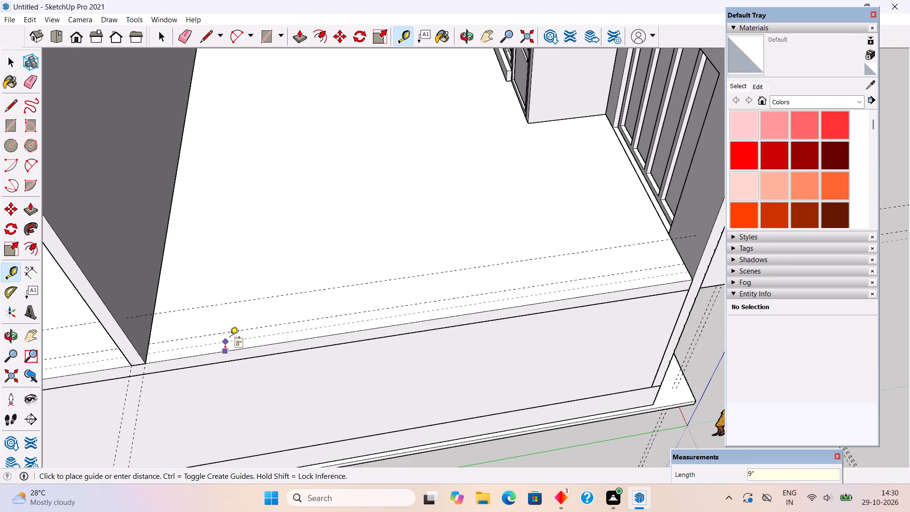
pyautogui.press('Return')
# Build the open side's wall from a 9" by 32' 9" rectangle between rear and front walls, raised level with the rear wall.
pyautogui.press('r')
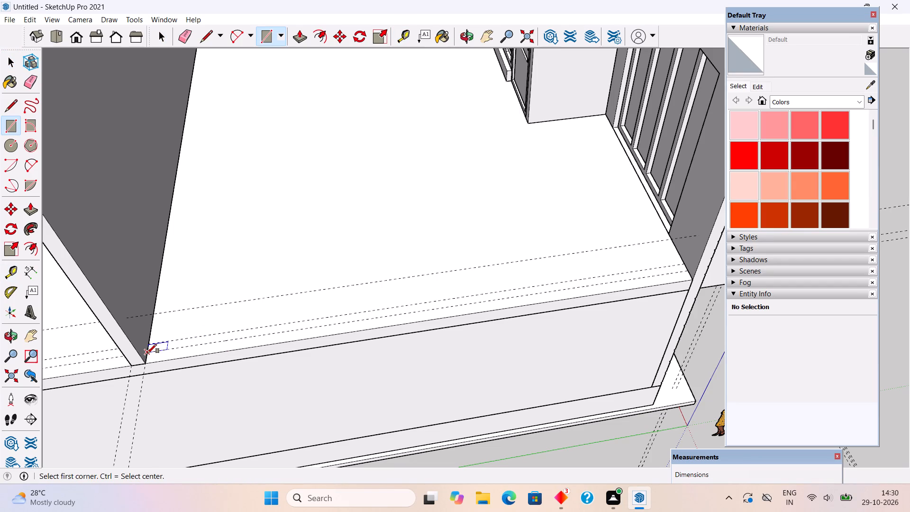
pyautogui.click(147, 353)
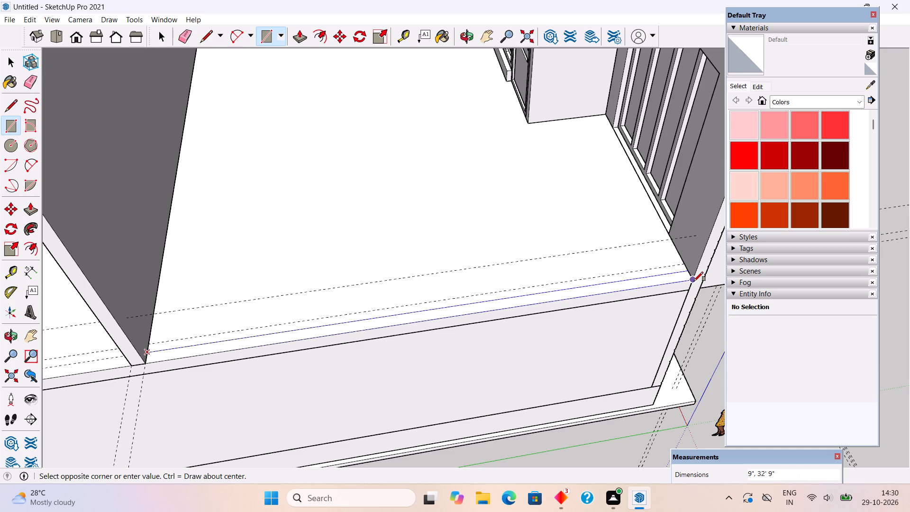
pyautogui.click(694, 281)
pyautogui.scroll(-4, 520, 350)
pyautogui.press('p')
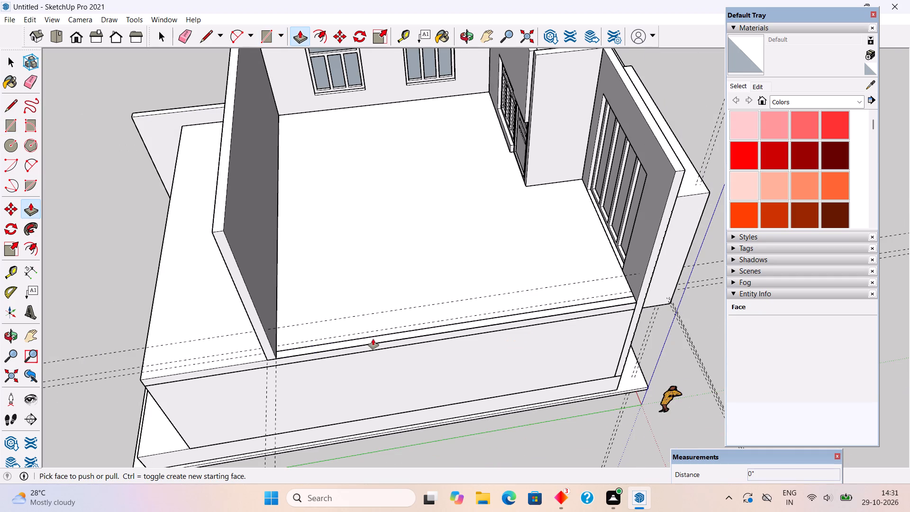
pyautogui.click(373, 339)
pyautogui.click(216, 231)
# Make the new wall along the slab's formerly open side a group.
pyautogui.press('space')
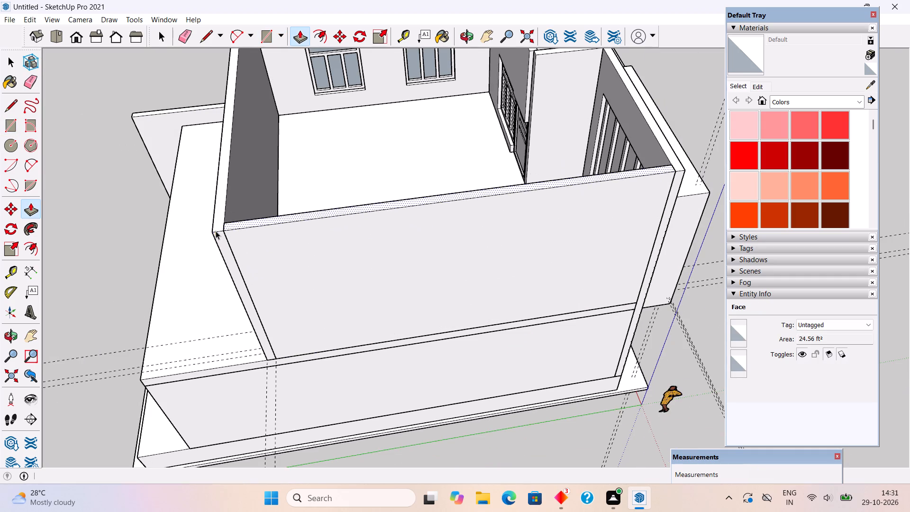
pyautogui.tripleClick(317, 265)
pyautogui.rightClick(317, 265)
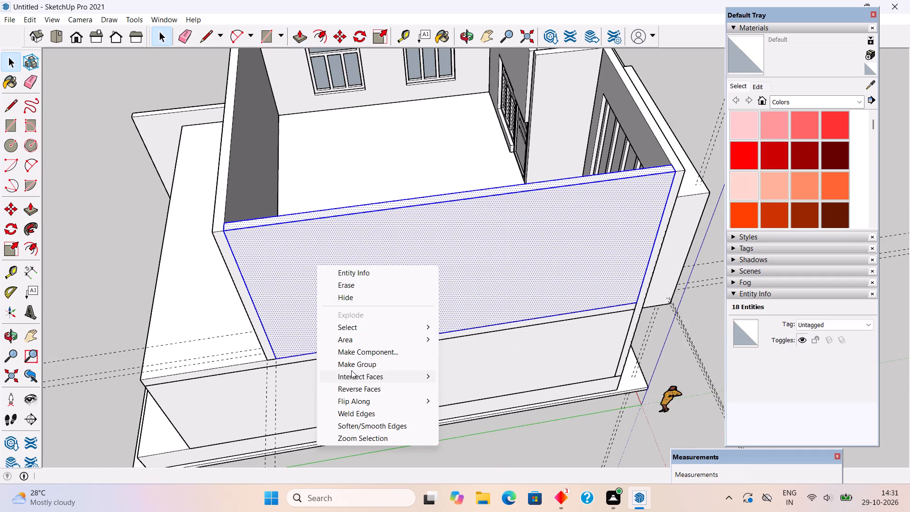
pyautogui.click(355, 359)
pyautogui.scroll(-5, 380, 384)
pyautogui.click(509, 440)
# Draw a rectangle across the upper-floor wall tops, from the front corner at the windowed side wall to the opposite rear corner.
pyautogui.moveTo(505, 319); pyautogui.dragTo(641, 334, button='middle')
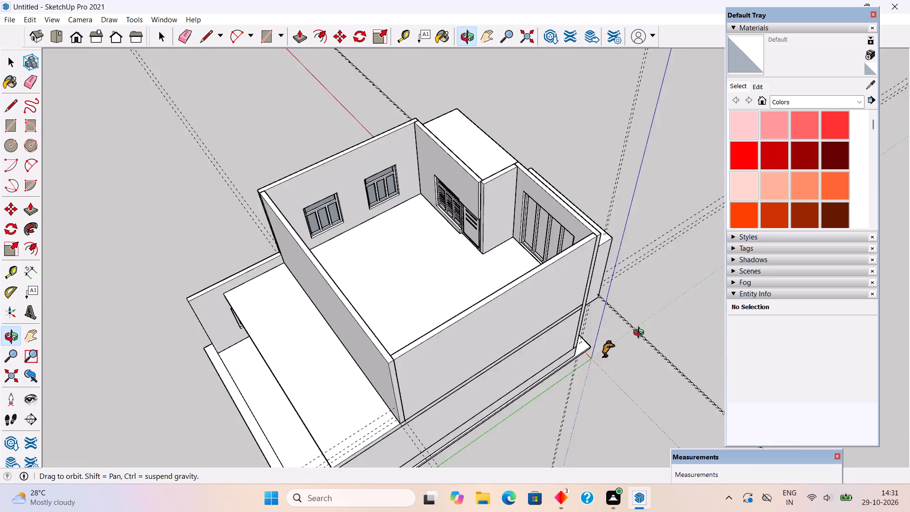
pyautogui.moveTo(641, 334); pyautogui.dragTo(768, 369, button='middle')
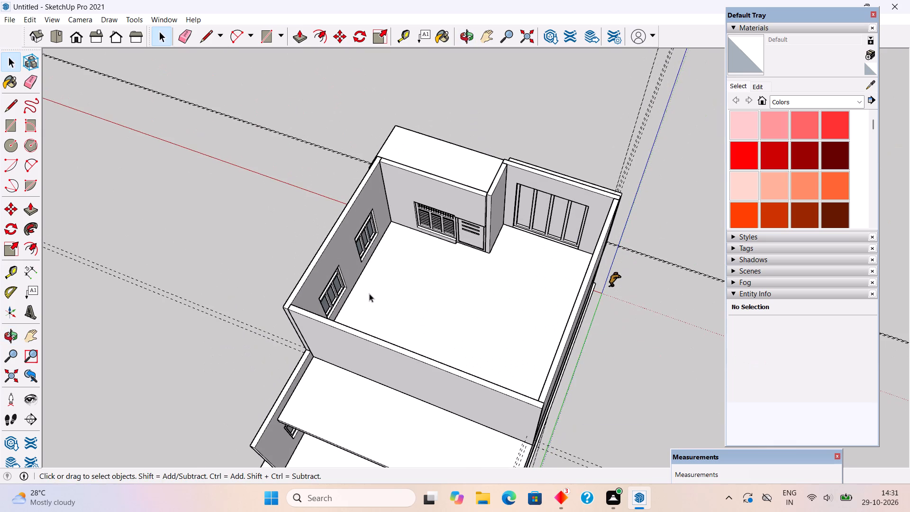
pyautogui.press('r')
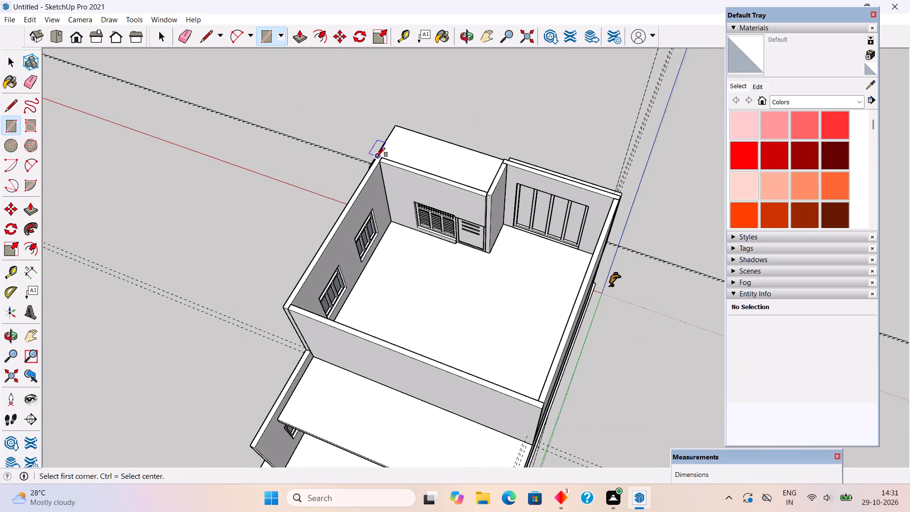
pyautogui.scroll(8, 382, 165)
pyautogui.click(376, 153)
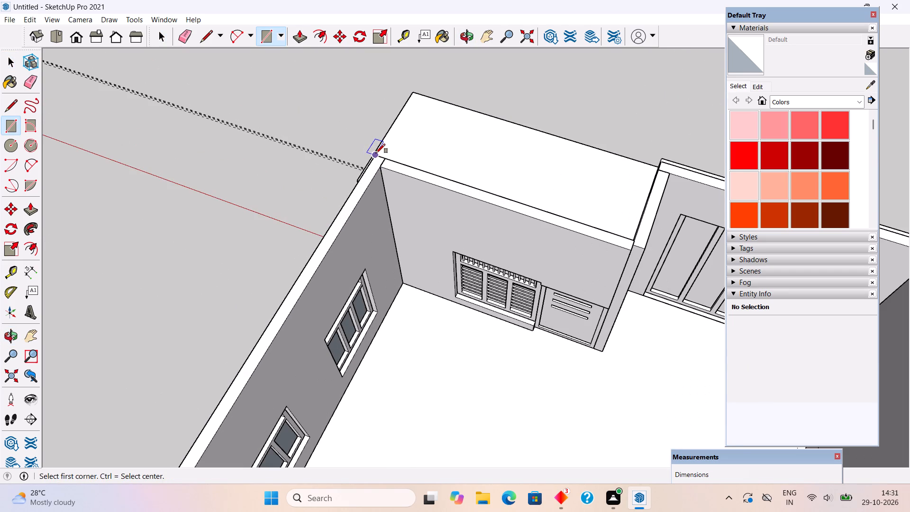
pyautogui.scroll(-11, 376, 153)
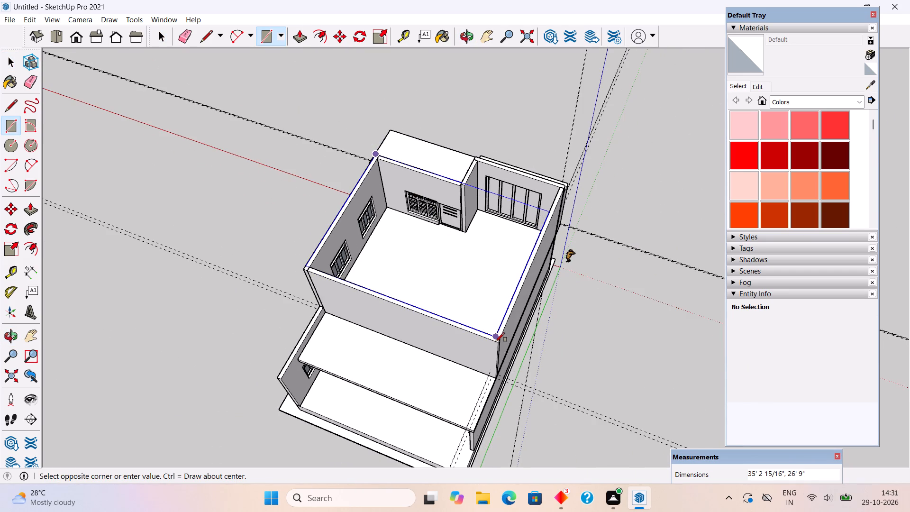
pyautogui.click(495, 342)
# Extrude the roof rectangle upward 1' to form a roof slab over the upper floor.
pyautogui.moveTo(528, 274); pyautogui.dragTo(73, 188, button='middle')
pyautogui.moveTo(556, 252); pyautogui.dragTo(257, 157, button='middle')
pyautogui.scroll(-1, 257, 157)
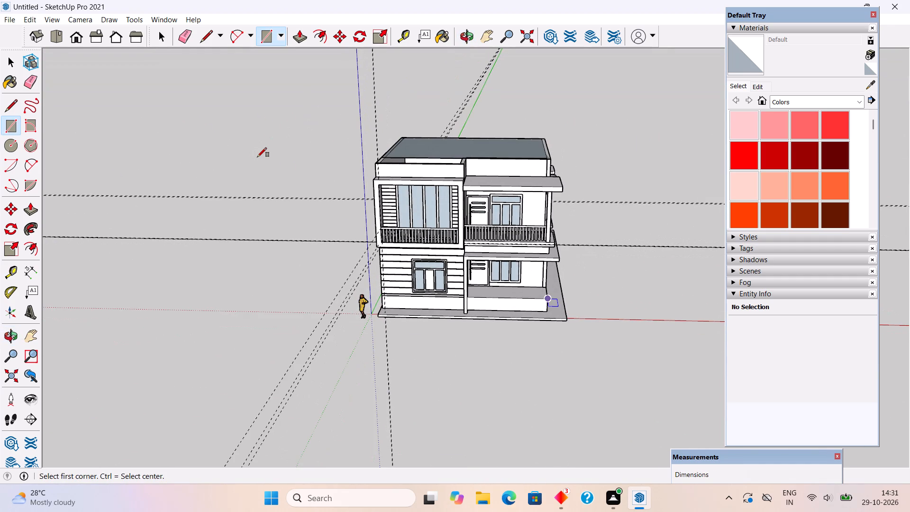
pyautogui.press('space')
pyautogui.write('p')
pyautogui.click(446, 147)
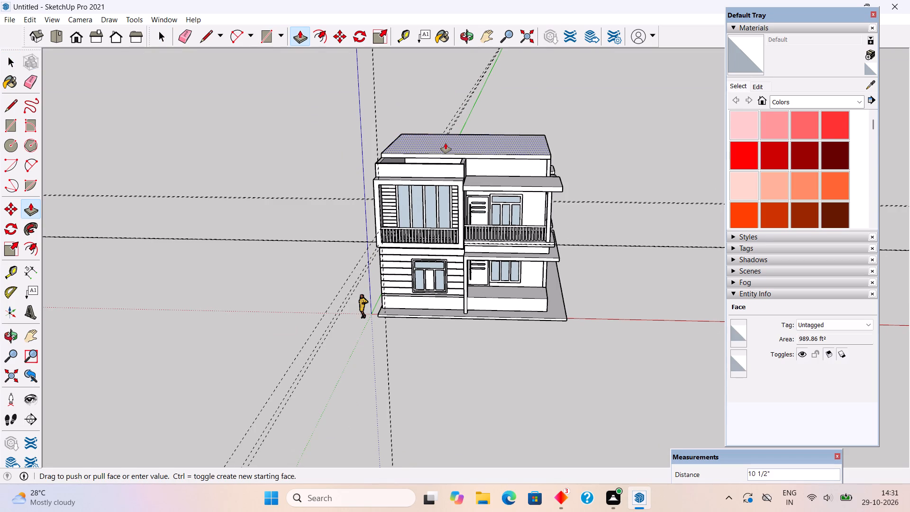
pyautogui.write("1'")
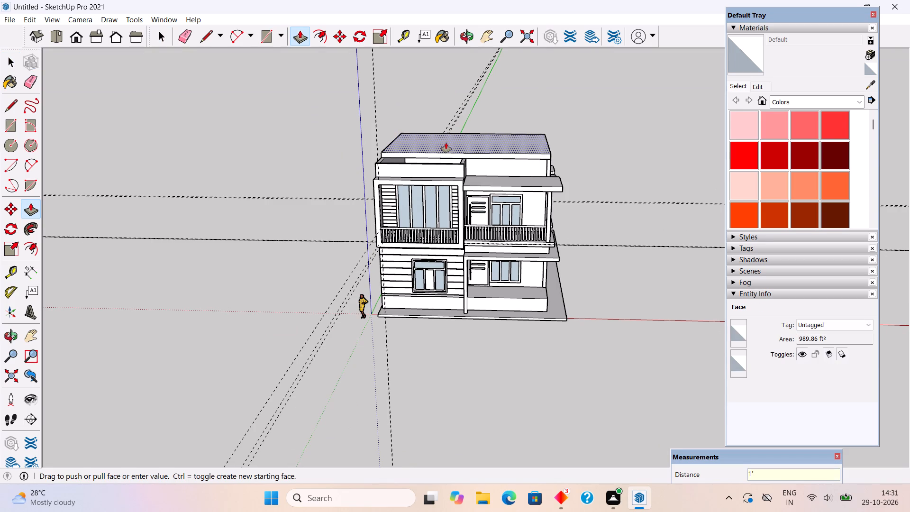
pyautogui.press('Return')
pyautogui.press('space')
# Make the whole roof slab a group.
pyautogui.tripleClick(447, 147)
pyautogui.rightClick(447, 147)
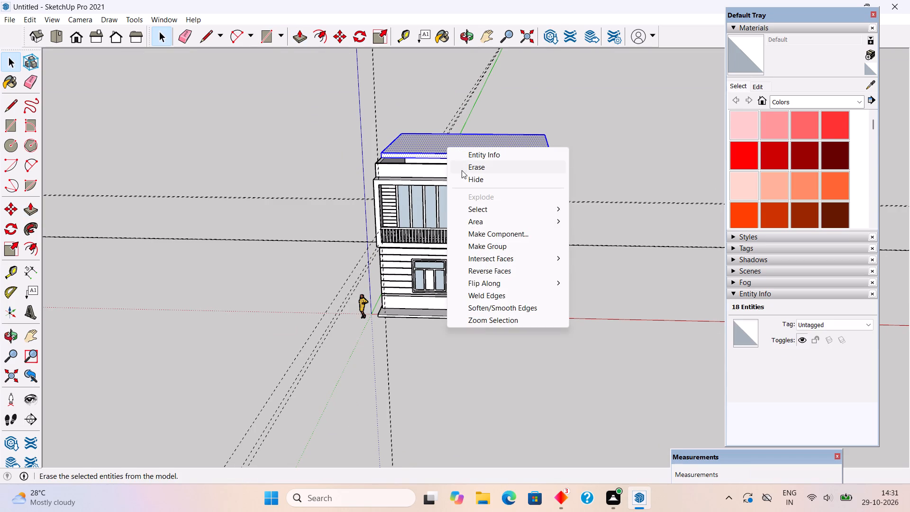
pyautogui.click(500, 244)
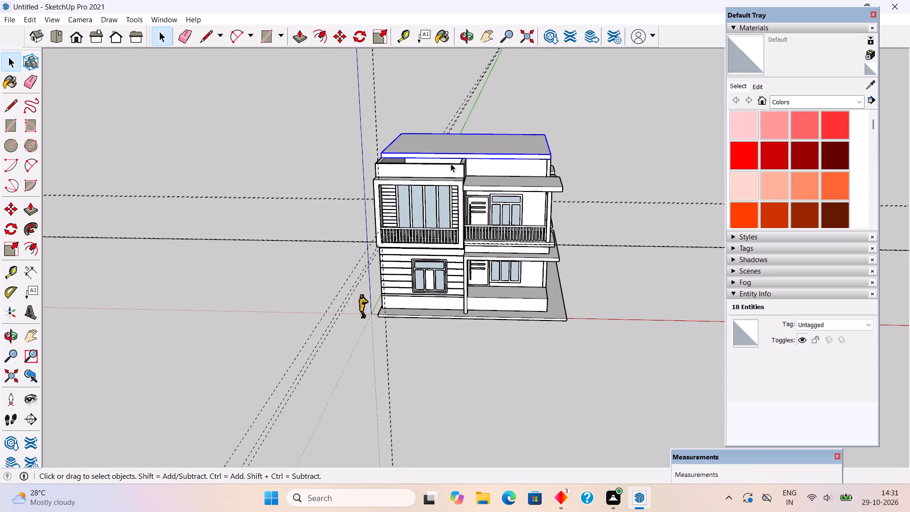
# Open the roof slab group and place a guide 9" from the front bay side wall's inner top edge, along its outer edge.
pyautogui.scroll(6, 451, 164)
pyautogui.scroll(11, 491, 155)
pyautogui.tripleClick(470, 147)
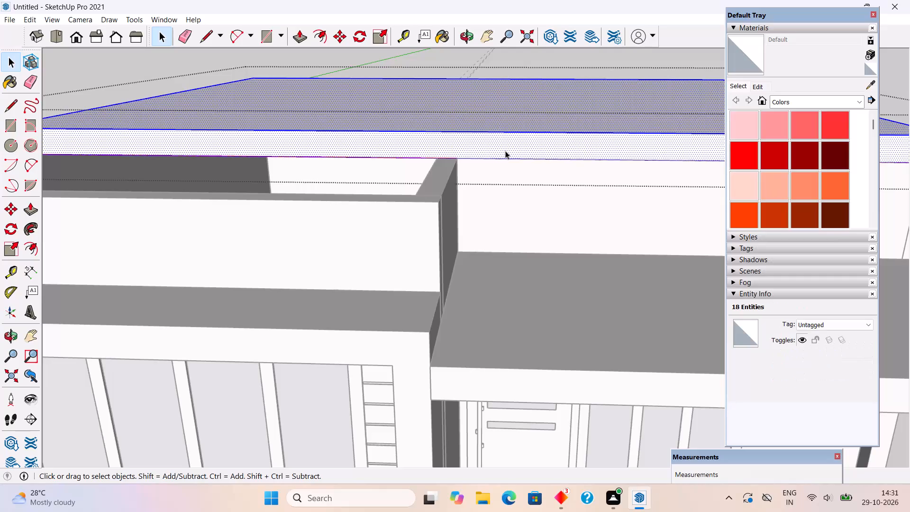
pyautogui.press('l')
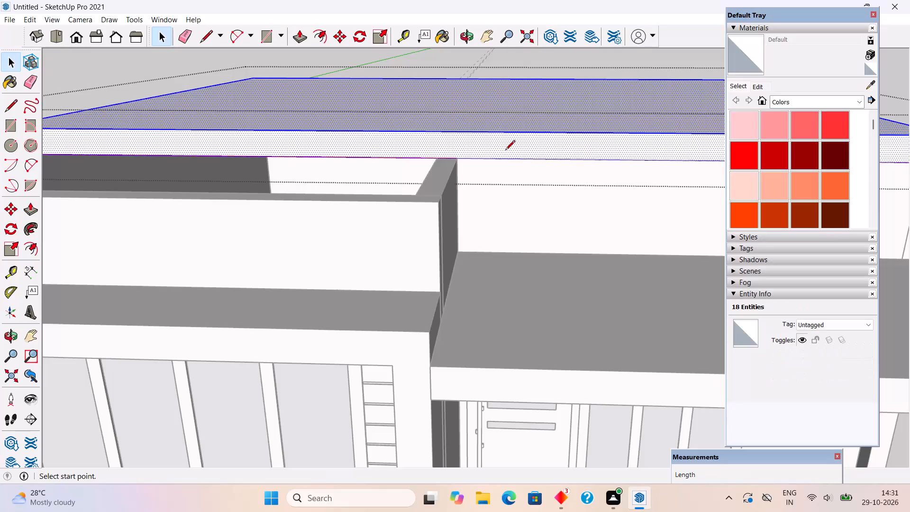
pyautogui.press('t')
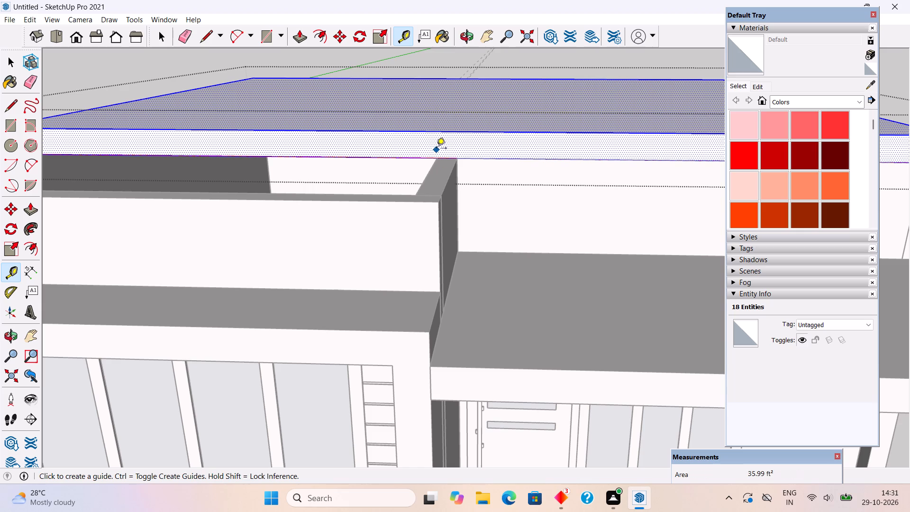
pyautogui.click(428, 176)
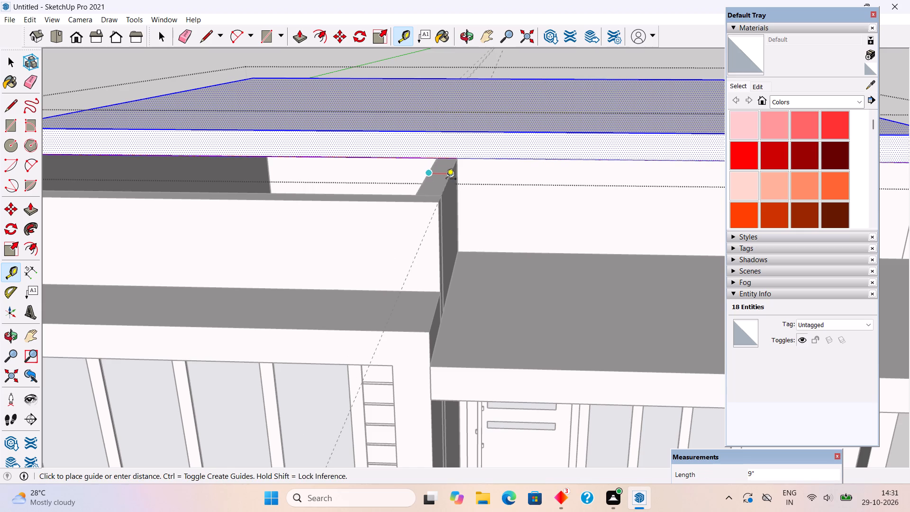
pyautogui.click(446, 178)
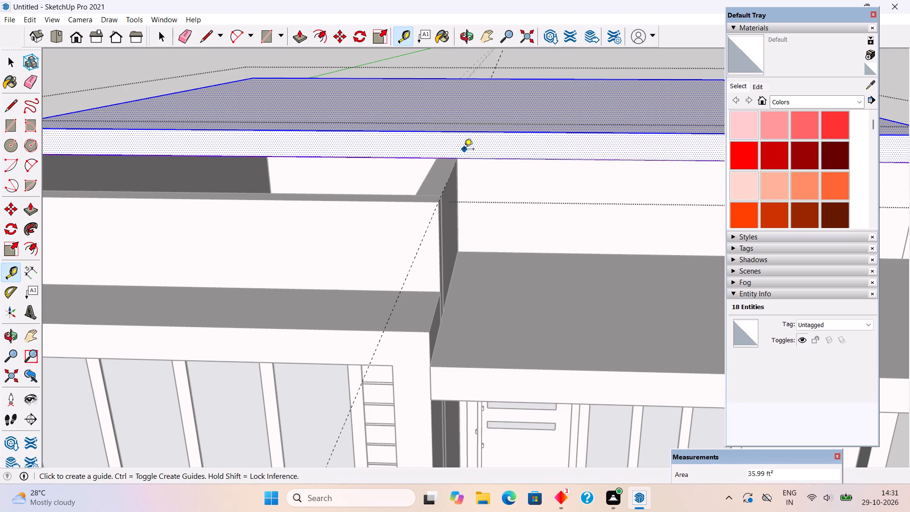
# Split the roof slab's front face with a vertical line at a guide 20' from its end above the large-window bay.
pyautogui.scroll(-5, 456, 161)
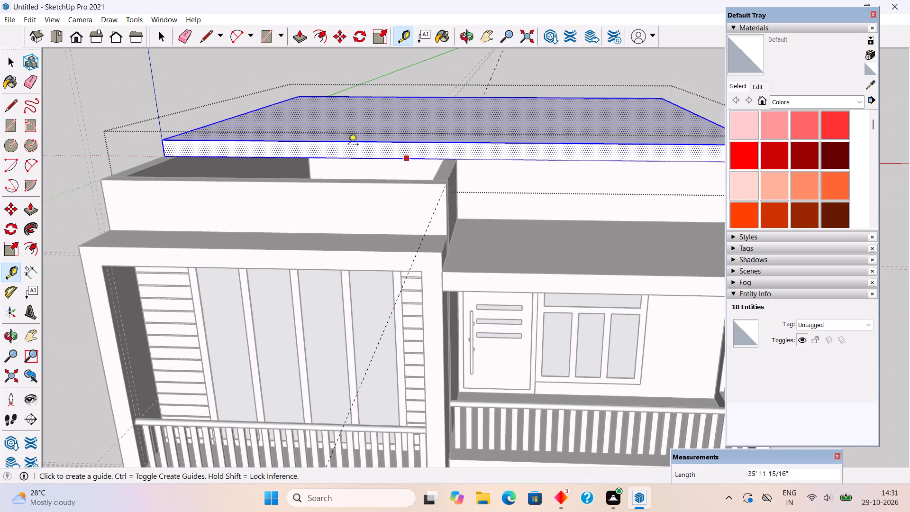
pyautogui.click(167, 149)
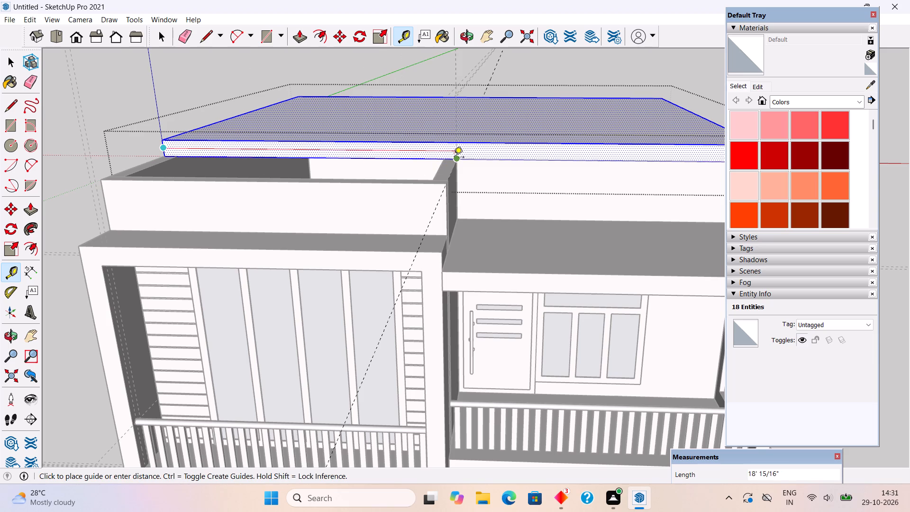
pyautogui.write("20'")
pyautogui.press('Return')
pyautogui.press('space')
pyautogui.press('l')
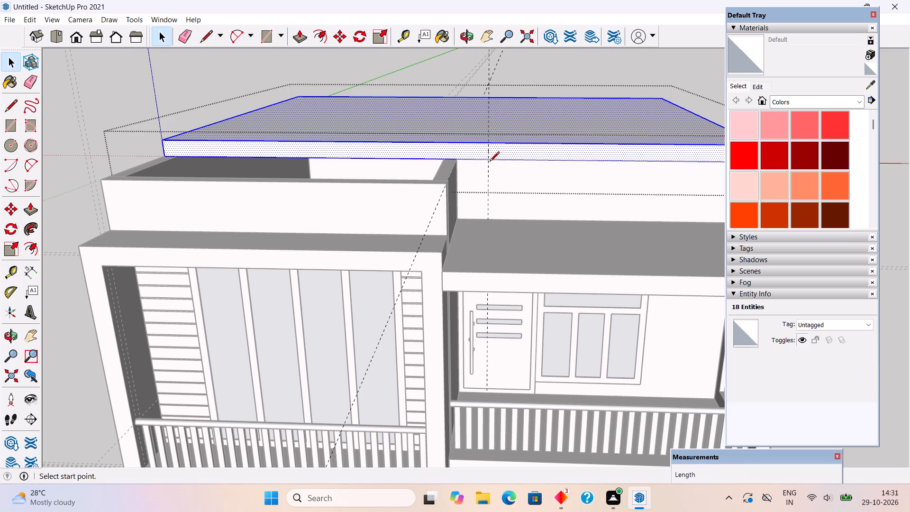
pyautogui.scroll(4, 485, 165)
pyautogui.click(489, 157)
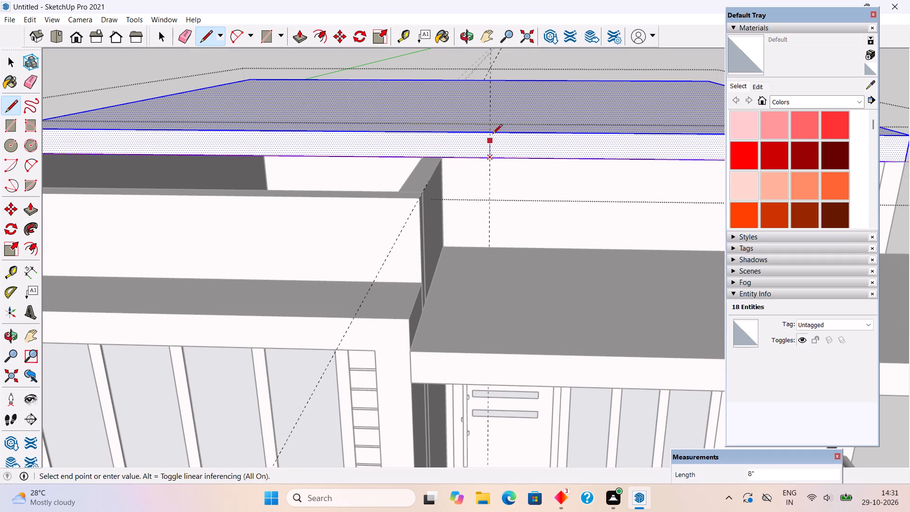
pyautogui.click(493, 132)
# Pull the roof slab's 20' front section forward 6' 9" to align with the front wall of the large-window bay.
pyautogui.press('p')
pyautogui.click(443, 151)
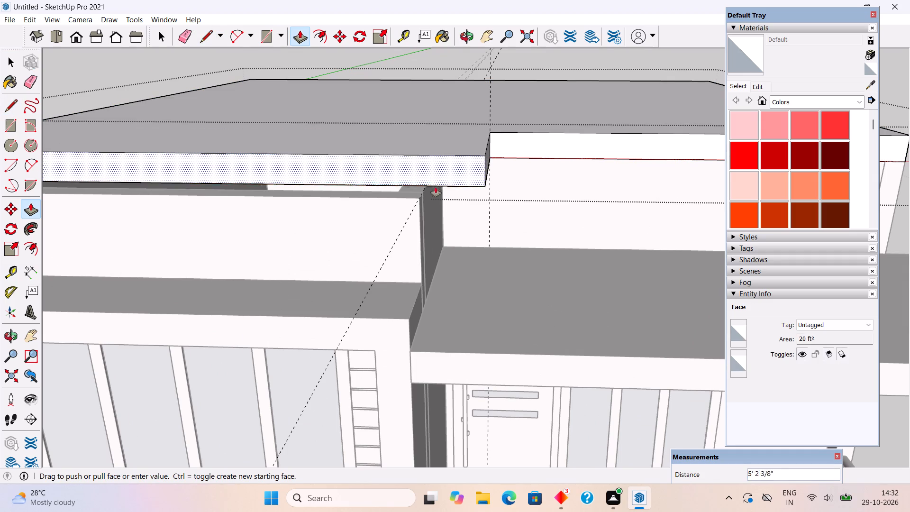
pyautogui.moveTo(432, 184); pyautogui.dragTo(519, 110, button='middle')
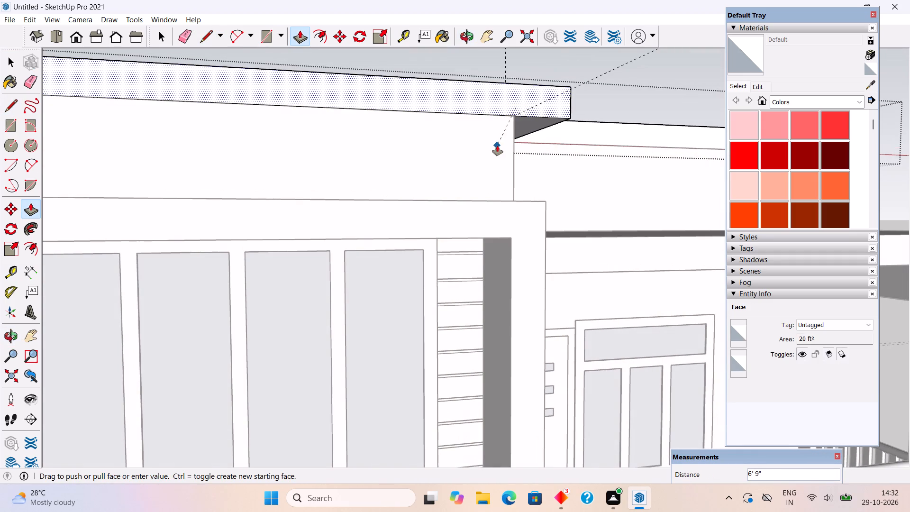
pyautogui.click(497, 146)
# Extend the roof section above the large-window bay another 2' forward as an overhang, and leave the group.
pyautogui.scroll(-5, 477, 159)
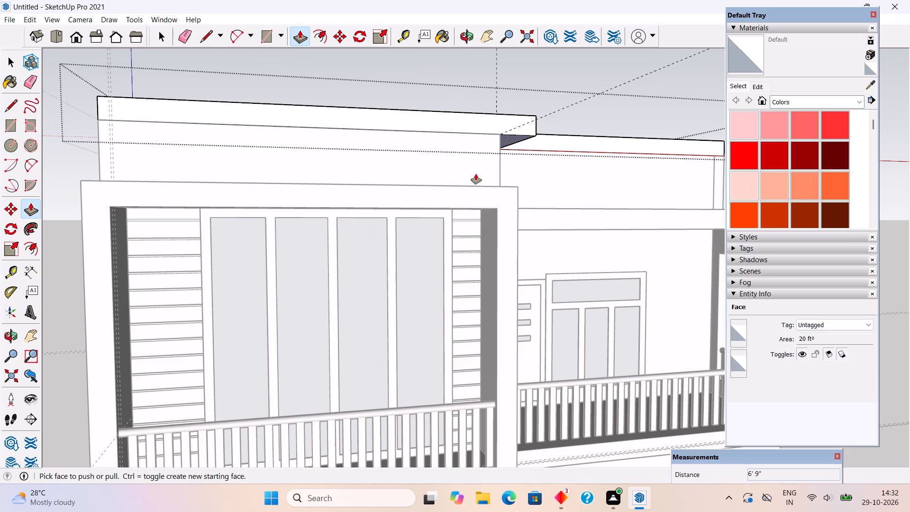
pyautogui.scroll(-8, 476, 174)
pyautogui.moveTo(466, 187); pyautogui.dragTo(603, 259, button='middle')
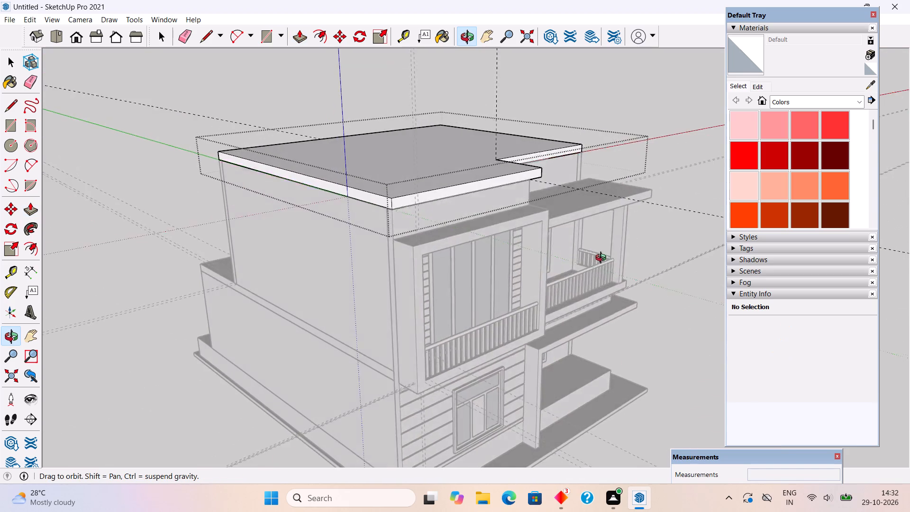
pyautogui.moveTo(603, 259); pyautogui.dragTo(623, 281, button='middle')
pyautogui.click(524, 189)
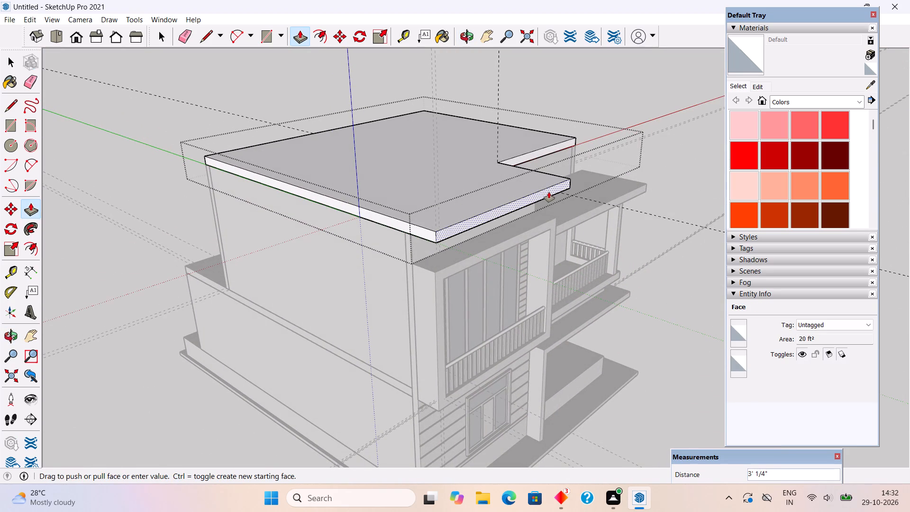
pyautogui.write("2'")
pyautogui.press('Return')
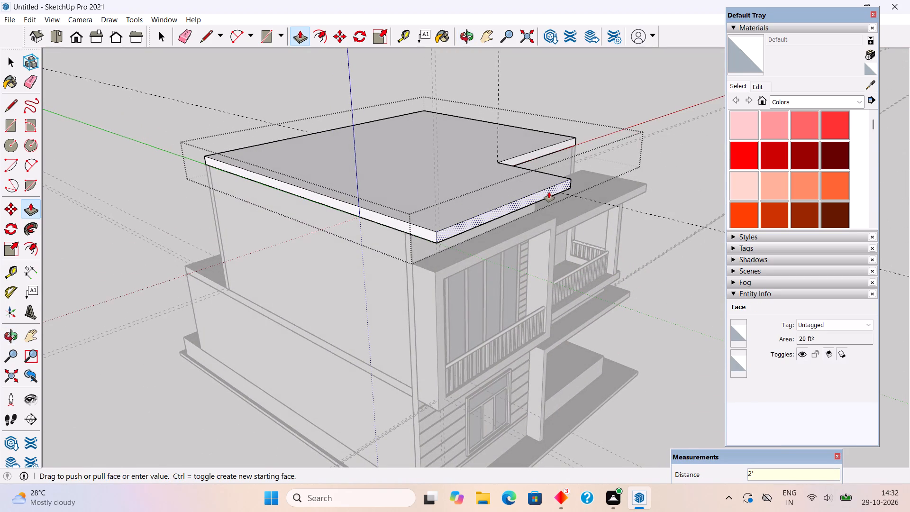
pyautogui.press('space')
pyautogui.click(641, 346)
# Reopen the roof slab group and pull the recessed front face above the balcony forward 2'.
pyautogui.moveTo(574, 265); pyautogui.dragTo(196, 119, button='middle')
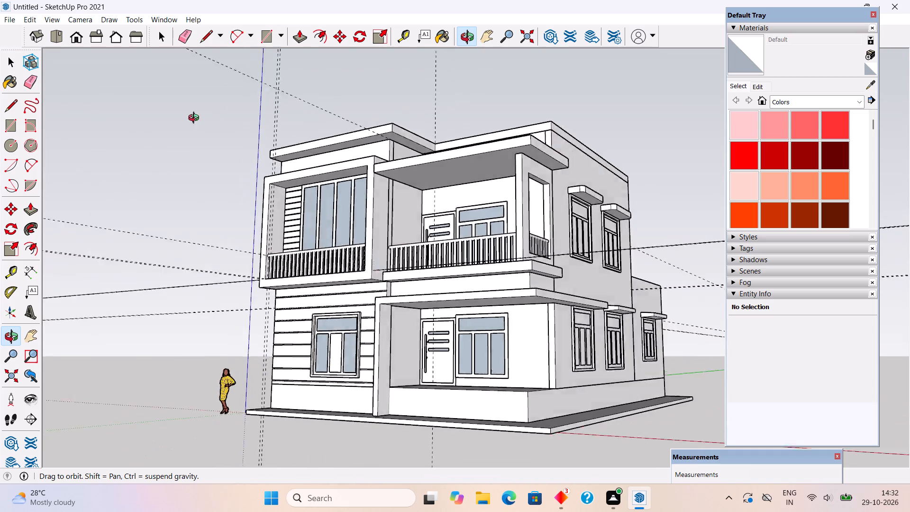
pyautogui.moveTo(196, 119); pyautogui.dragTo(306, 152, button='middle')
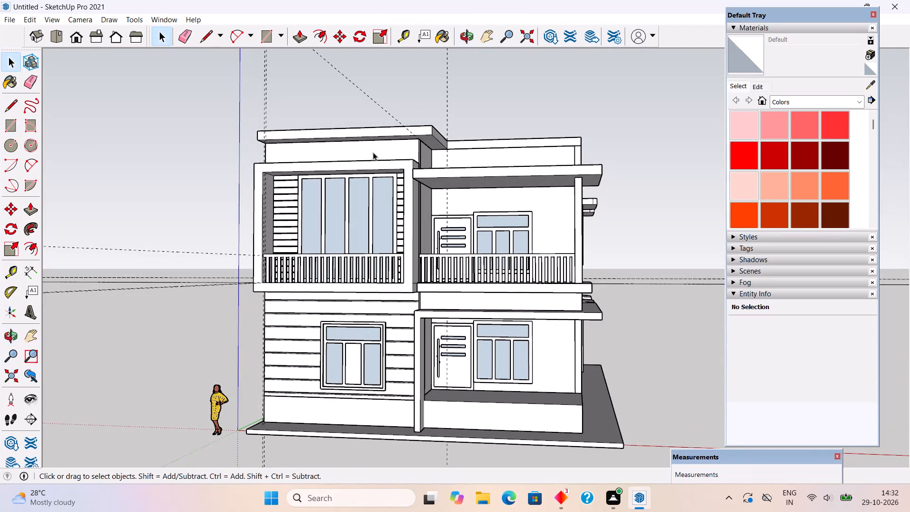
pyautogui.moveTo(419, 151); pyautogui.dragTo(230, 232, button='middle')
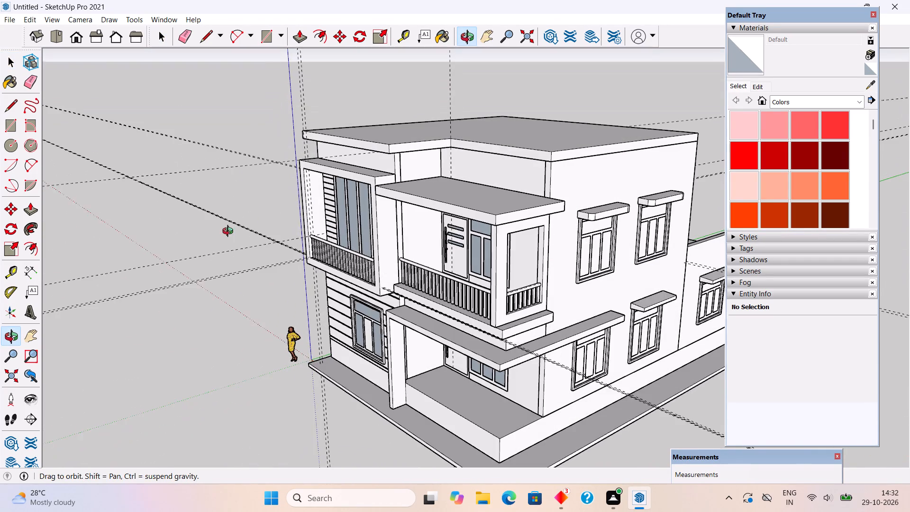
pyautogui.moveTo(230, 232); pyautogui.dragTo(229, 232, button='middle')
pyautogui.scroll(6, 511, 152)
pyautogui.click(507, 149)
pyautogui.tripleClick(507, 149)
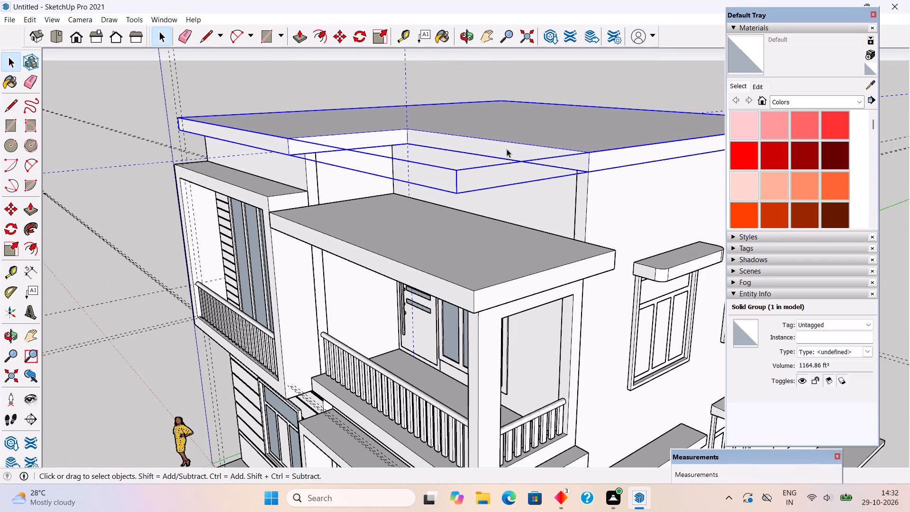
pyautogui.press('p')
pyautogui.click(507, 149)
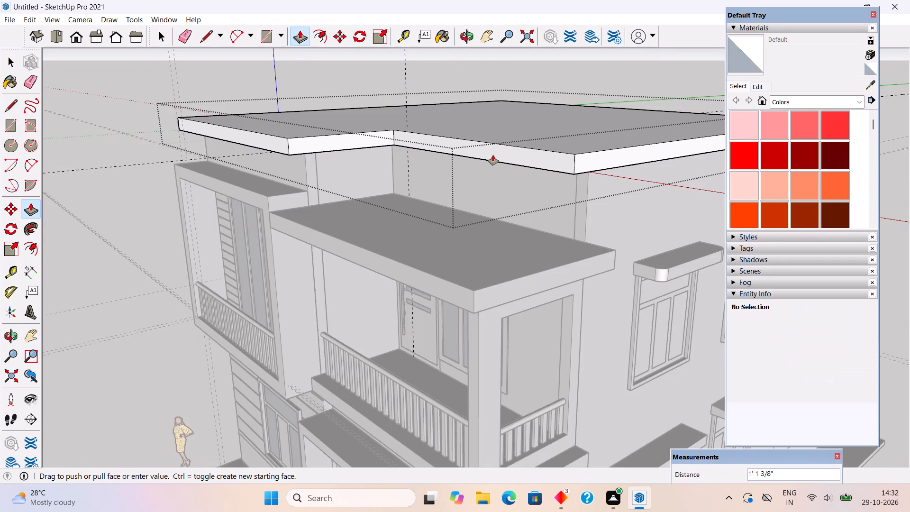
pyautogui.write("2'")
pyautogui.press('Return')
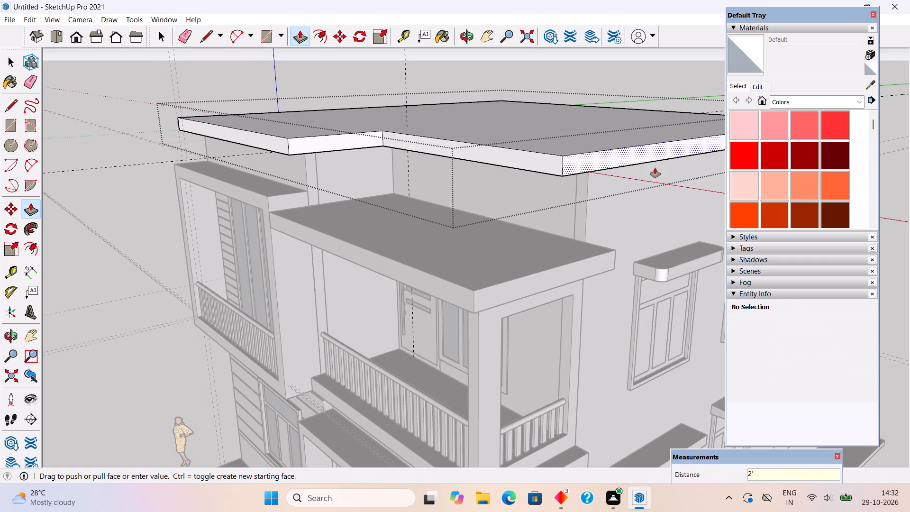
# Pull the roof slab's side face above the small shaded windows outward 3' as an overhang.
pyautogui.click(606, 166)
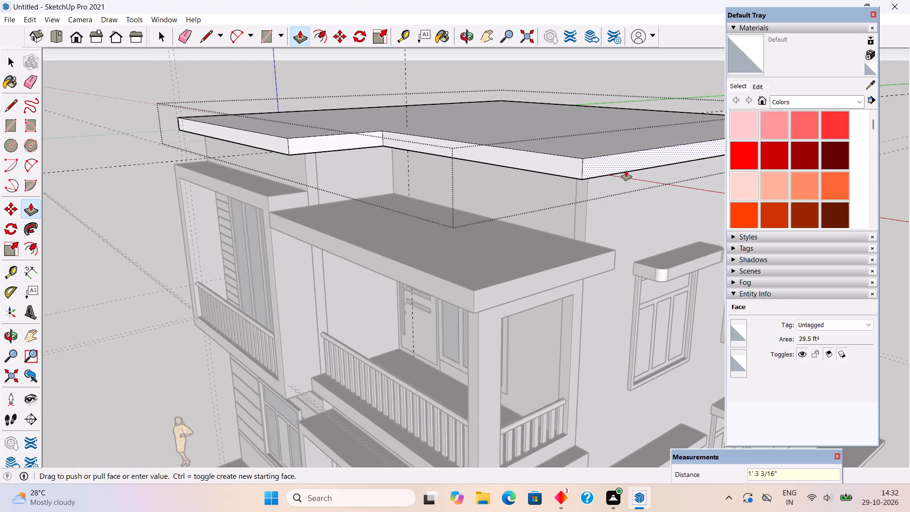
pyautogui.write("3'")
pyautogui.press('Return')
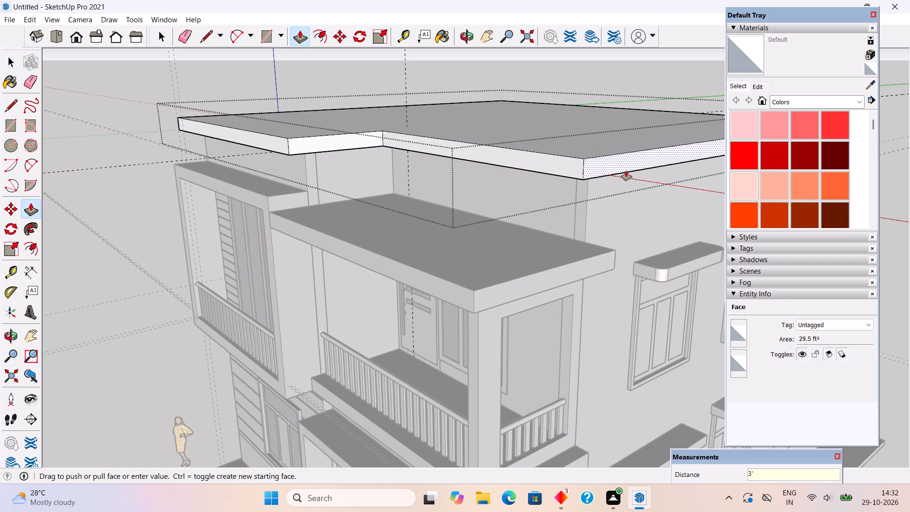
pyautogui.press('space')
pyautogui.scroll(-9, 609, 173)
pyautogui.moveTo(603, 224); pyautogui.dragTo(700, 94, button='middle')
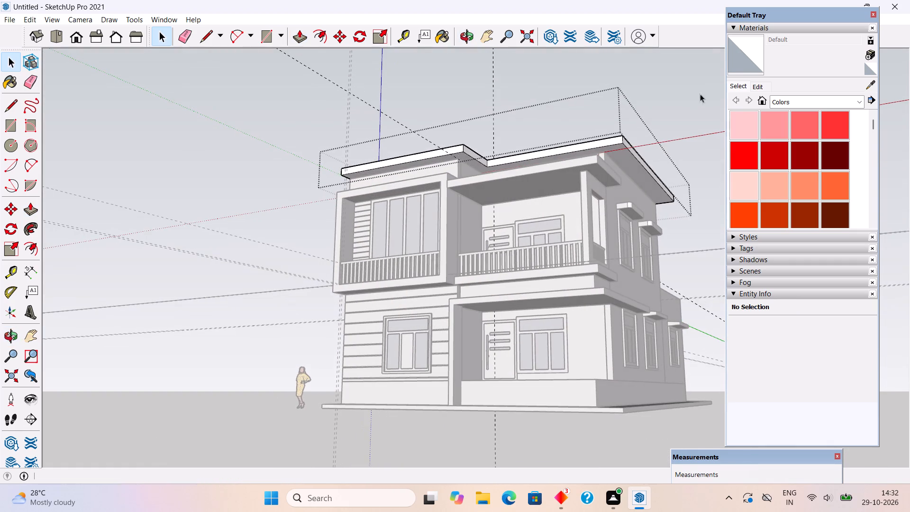
# Leave the roof slab group and examine the house's overhangs, side windows and open rear from several sides.
pyautogui.click(513, 86)
pyautogui.moveTo(597, 255); pyautogui.dragTo(664, 280, button='middle')
pyautogui.scroll(2, 664, 280)
pyautogui.moveTo(641, 266); pyautogui.dragTo(638, 191, button='middle')
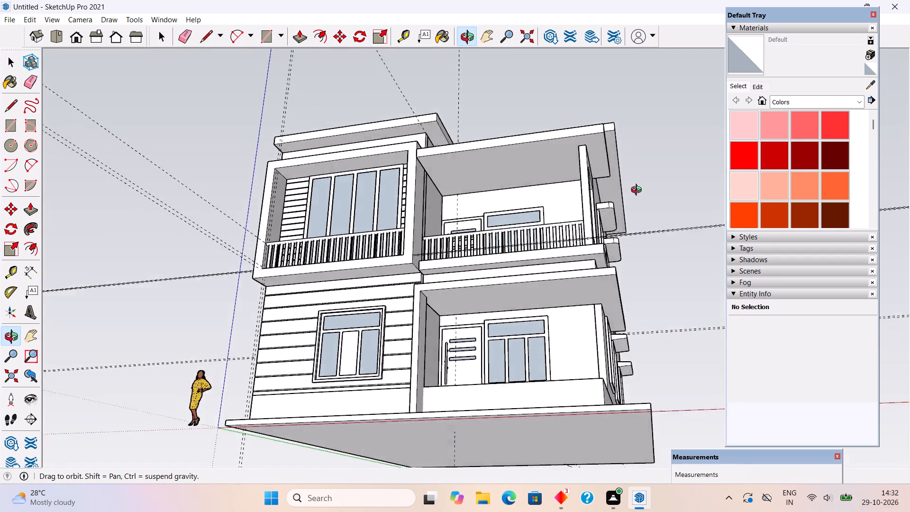
pyautogui.moveTo(638, 191); pyautogui.dragTo(568, 180, button='middle')
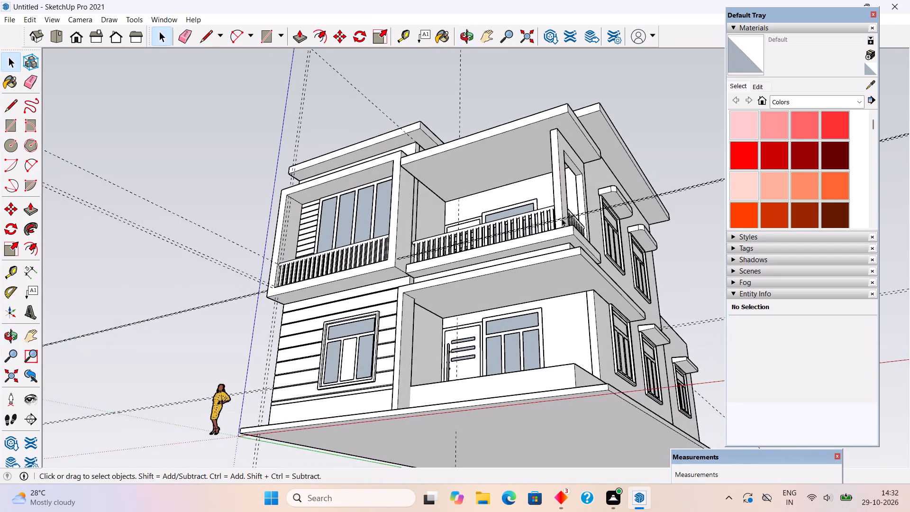
pyautogui.scroll(-3, 562, 219)
pyautogui.moveTo(566, 258); pyautogui.dragTo(427, 339, button='middle')
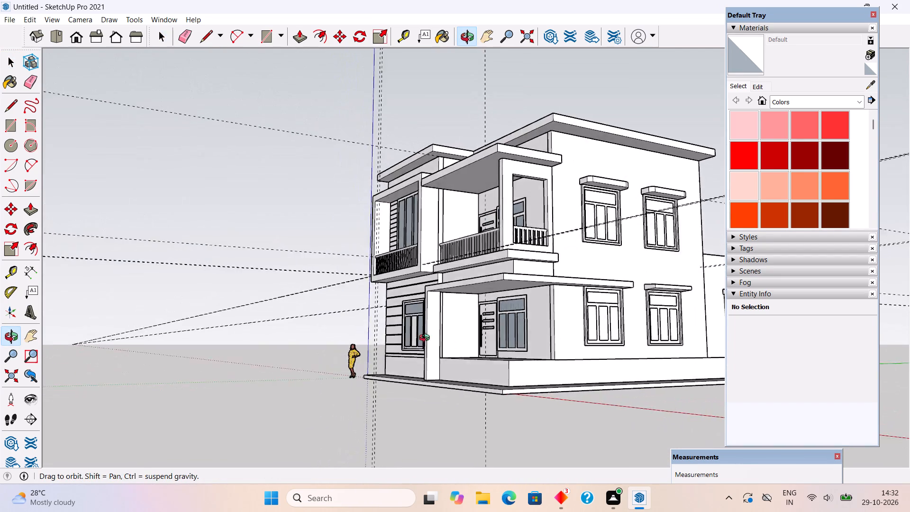
pyautogui.moveTo(427, 339); pyautogui.dragTo(575, 345, button='middle')
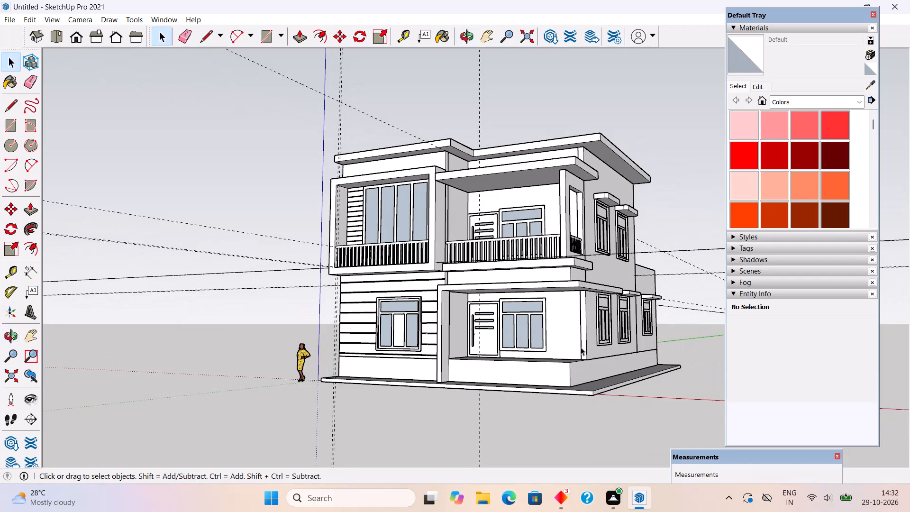
pyautogui.scroll(-1, 579, 346)
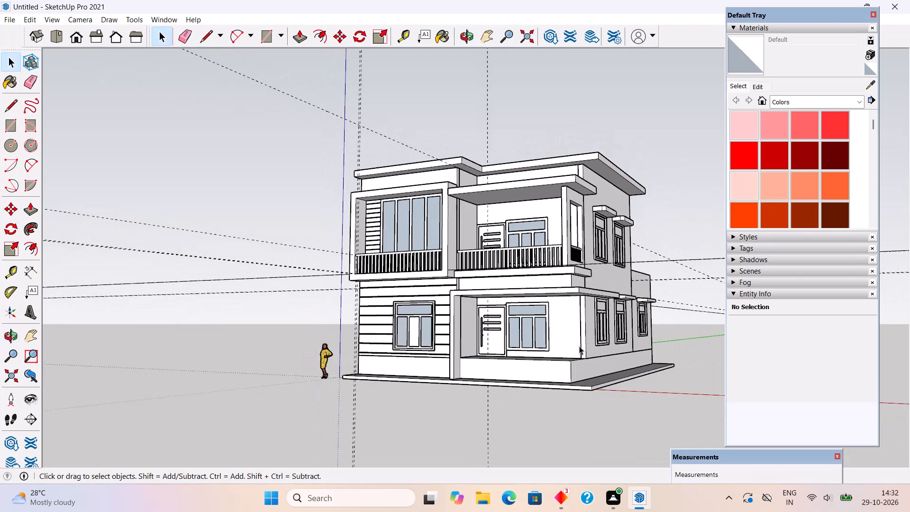
pyautogui.moveTo(579, 347); pyautogui.dragTo(254, 402, button='middle')
pyautogui.scroll(-3, 254, 402)
pyautogui.scroll(-4, 361, 400)
pyautogui.moveTo(499, 393); pyautogui.dragTo(158, 411, button='middle')
pyautogui.moveTo(476, 377); pyautogui.dragTo(670, 357, button='middle')
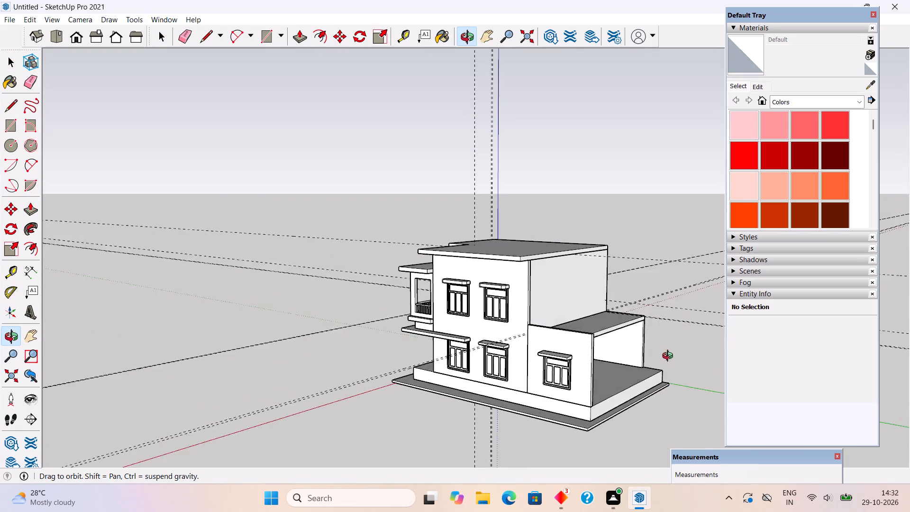
# In the rear terrace's slab group, draw a line along the upper wall's base and raise the rear section to the side wall's top.
pyautogui.moveTo(670, 357); pyautogui.dragTo(528, 414, button='middle')
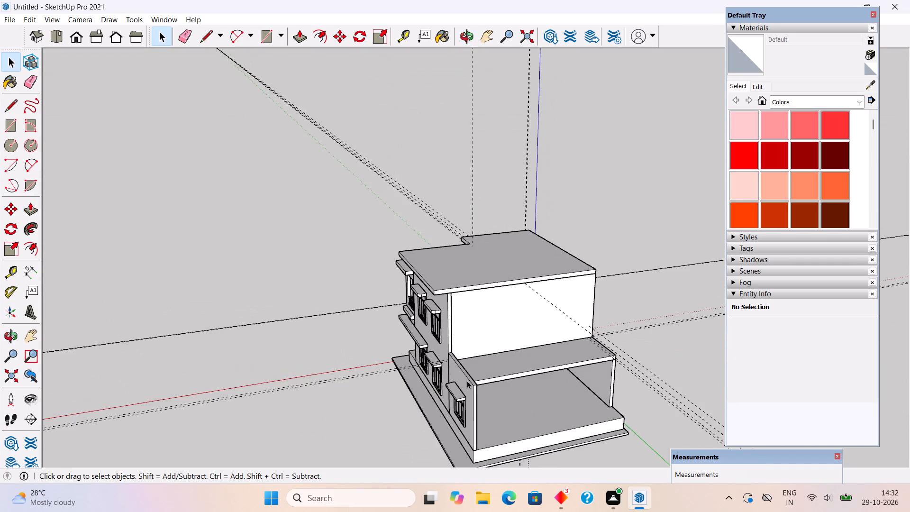
pyautogui.scroll(6, 468, 381)
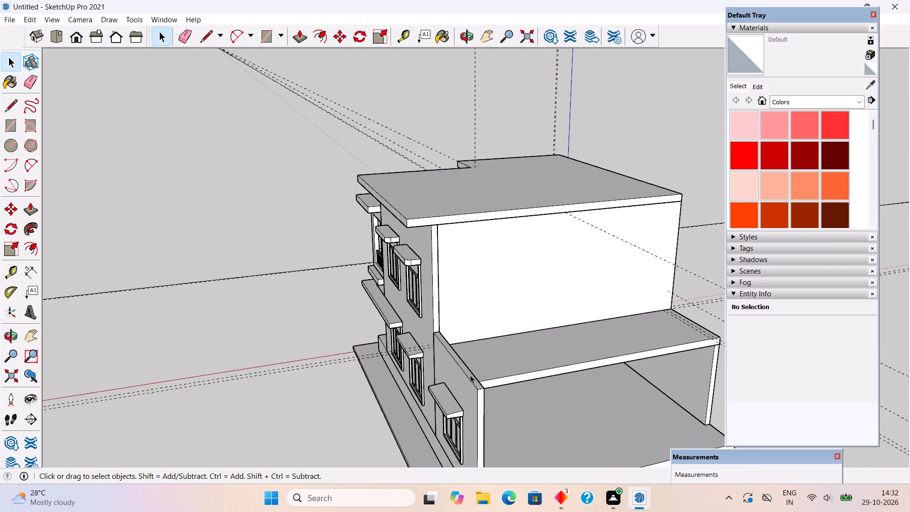
pyautogui.tripleClick(509, 357)
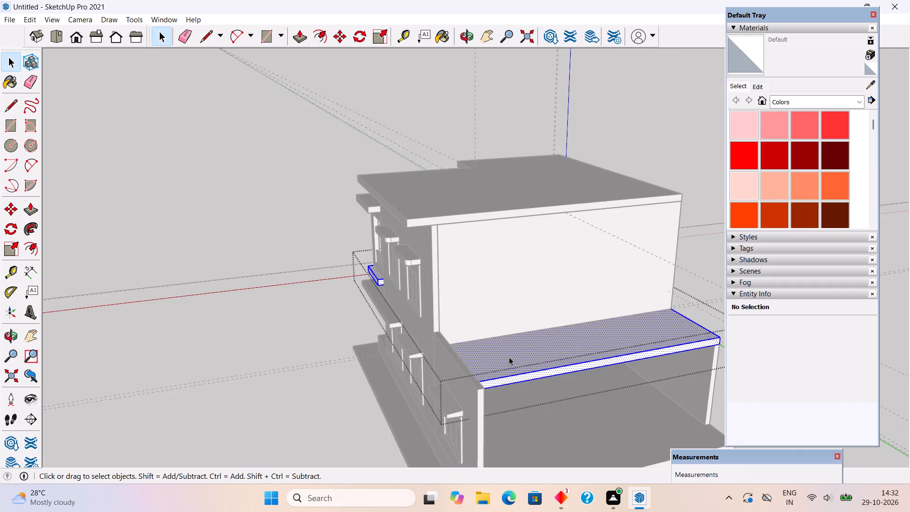
pyautogui.moveTo(511, 359); pyautogui.dragTo(373, 398, button='middle')
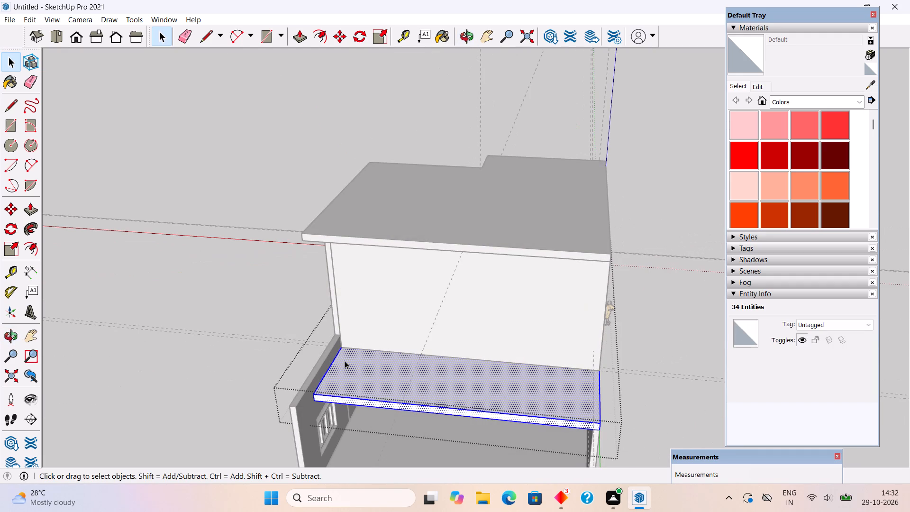
pyautogui.press('l')
pyautogui.click(341, 346)
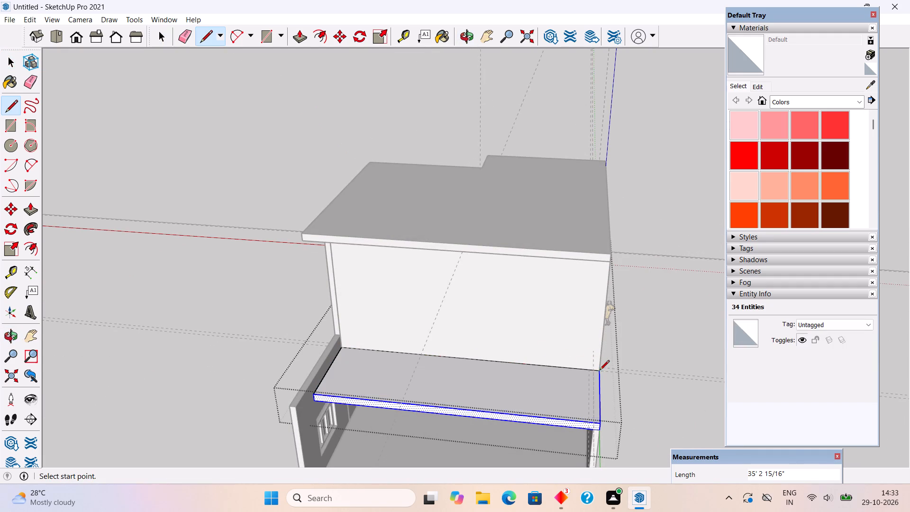
pyautogui.click(600, 371)
pyautogui.press('p')
pyautogui.click(375, 380)
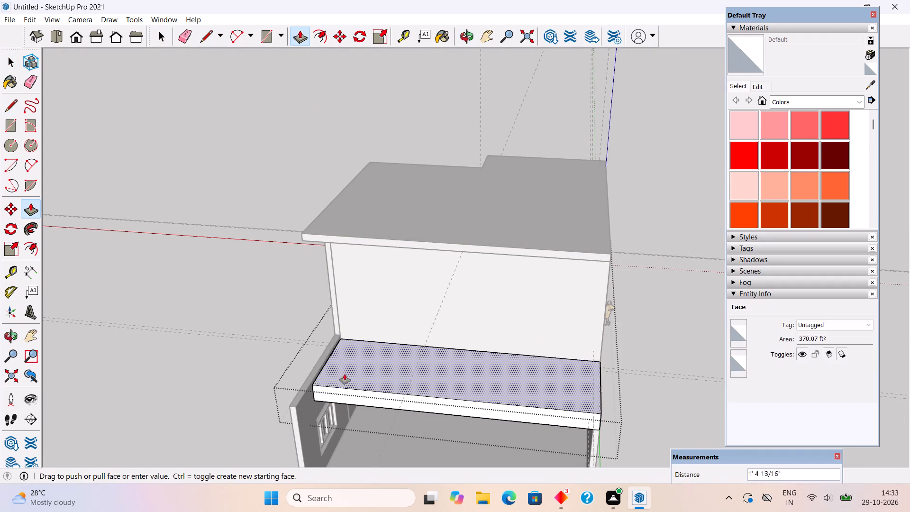
pyautogui.click(304, 392)
pyautogui.press('space')
# Pull the raised terrace slab's rear face outward 5' to align with the end of the windowed side wall.
pyautogui.scroll(-5, 409, 368)
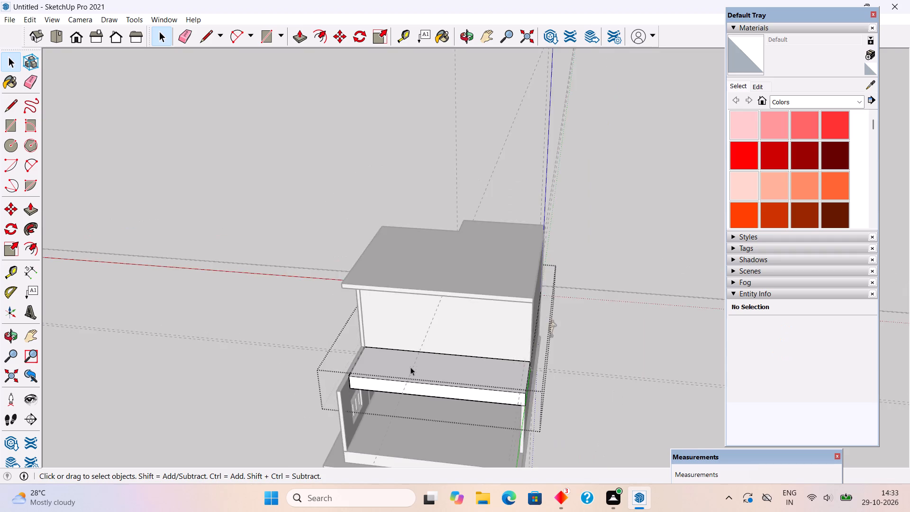
pyautogui.scroll(-5, 410, 367)
pyautogui.moveTo(559, 437); pyautogui.dragTo(758, 370, button='middle')
pyautogui.scroll(6, 627, 372)
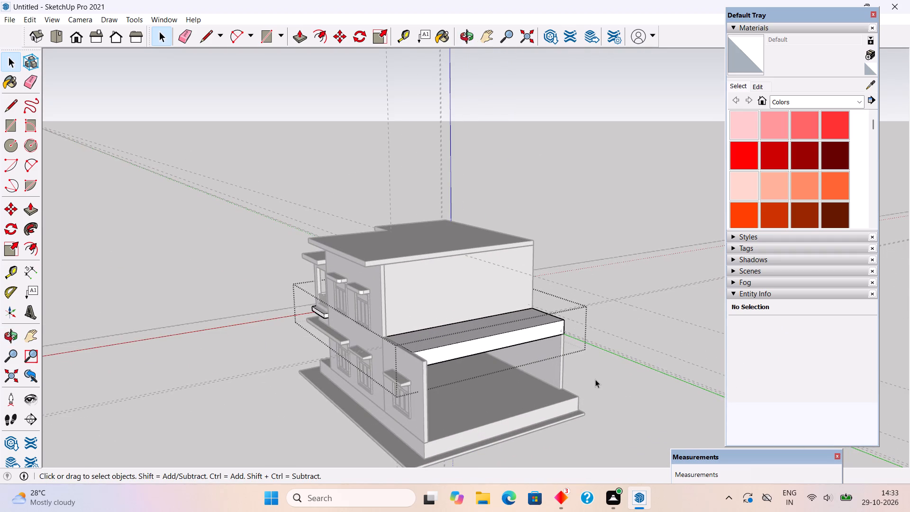
pyautogui.press('p')
pyautogui.click(423, 355)
pyautogui.click(426, 368)
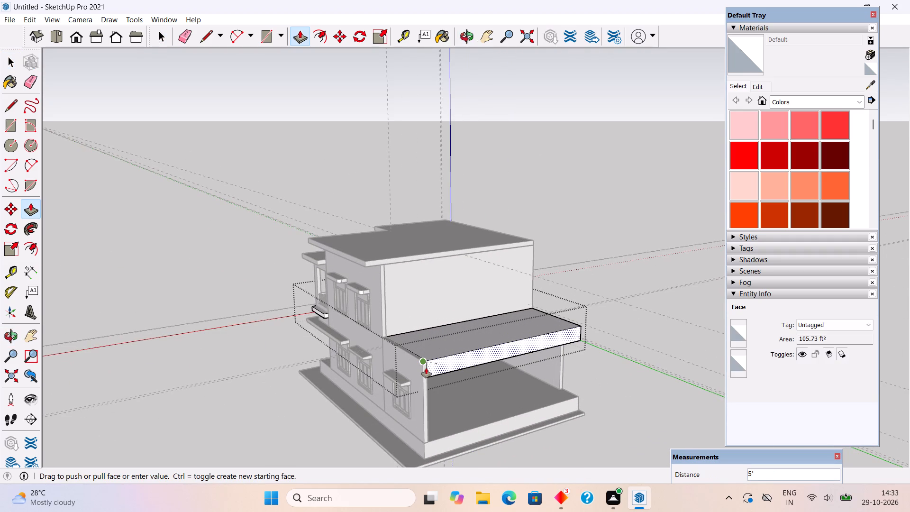
pyautogui.press('space')
# Open the shorter, windowless ground-floor side wall group, extend its end face 5' to the terrace slab's rear corner, and leave the group.
pyautogui.moveTo(502, 381); pyautogui.dragTo(169, 342, button='middle')
pyautogui.scroll(5, 435, 347)
pyautogui.press('p')
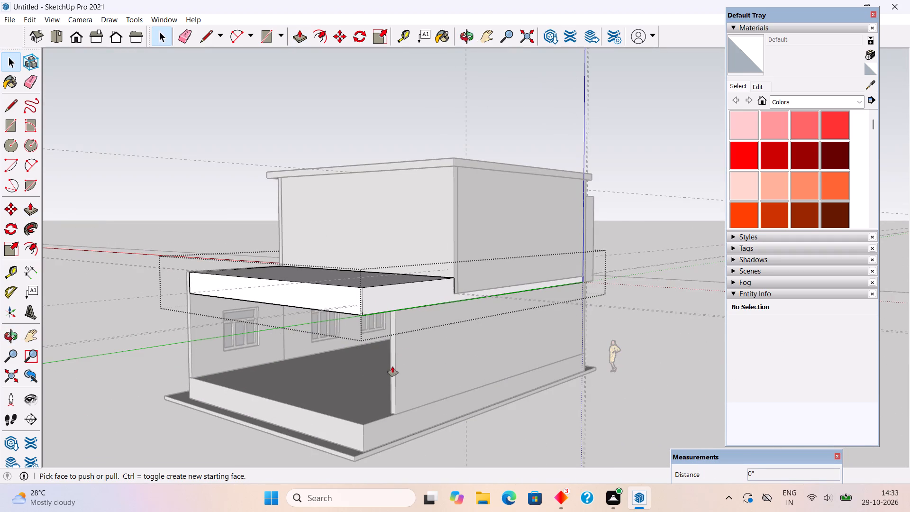
pyautogui.press('space')
pyautogui.tripleClick(399, 364)
pyautogui.press('p')
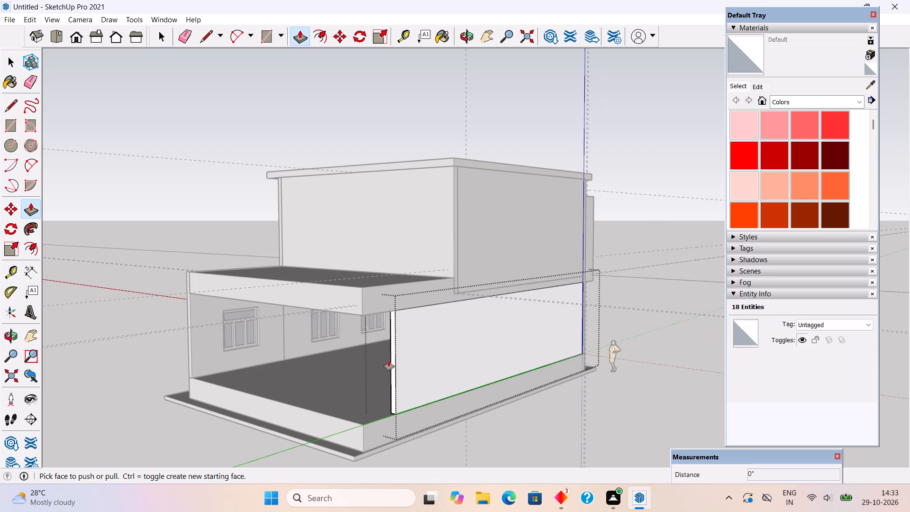
pyautogui.click(392, 363)
pyautogui.click(362, 315)
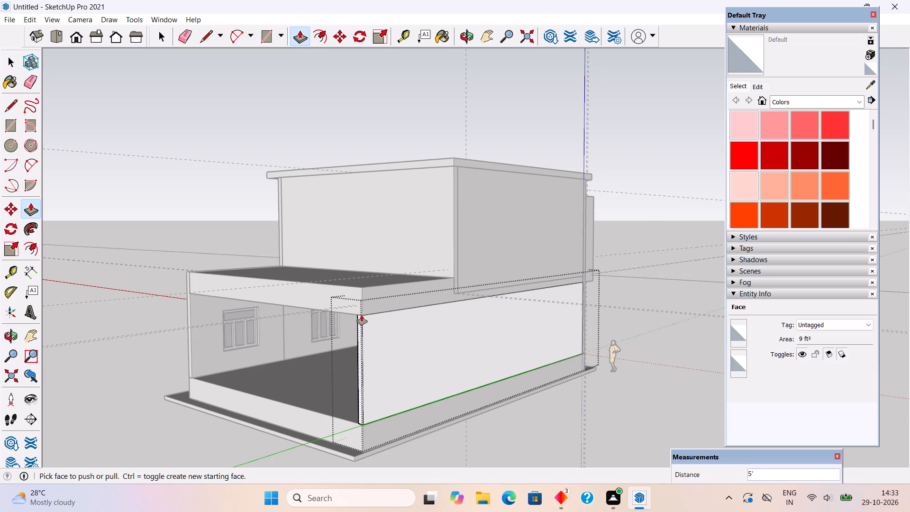
pyautogui.press('space')
pyautogui.click(526, 424)
# Place a guide 9" inward from the rear edge of the ground-floor plinth.
pyautogui.scroll(-10, 523, 286)
pyautogui.moveTo(515, 310); pyautogui.dragTo(675, 460, button='middle')
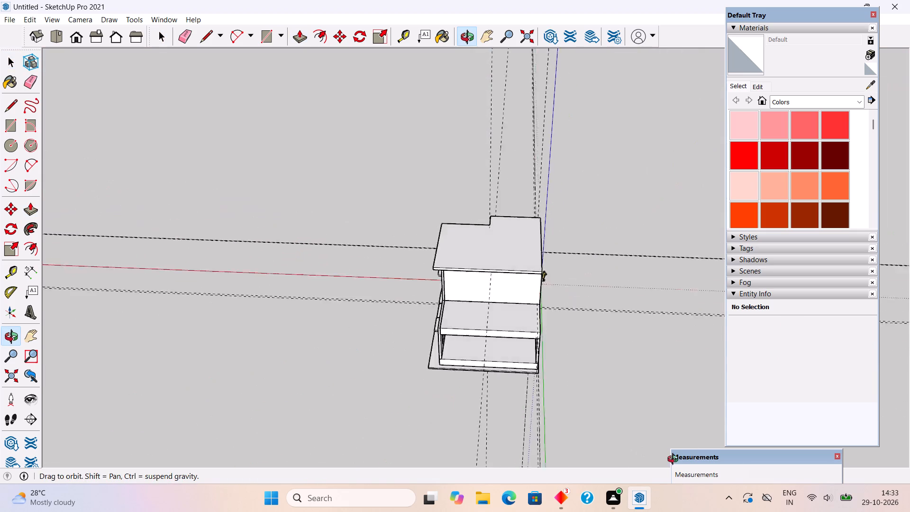
pyautogui.moveTo(675, 460); pyautogui.dragTo(699, 449, button='middle')
pyautogui.scroll(16, 458, 388)
pyautogui.moveTo(509, 361); pyautogui.dragTo(503, 410, button='middle')
pyautogui.scroll(1, 503, 410)
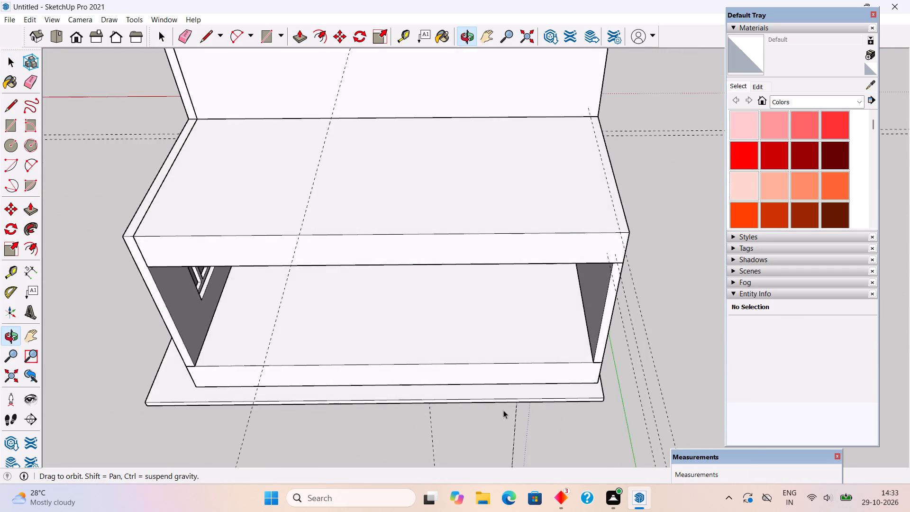
pyautogui.scroll(4, 518, 426)
pyautogui.scroll(-2, 518, 427)
pyautogui.press('t')
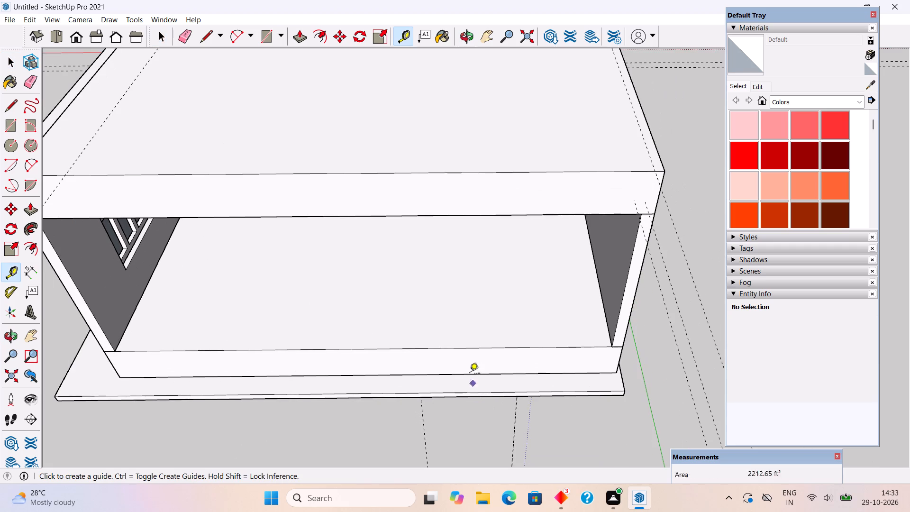
pyautogui.scroll(-5, 479, 372)
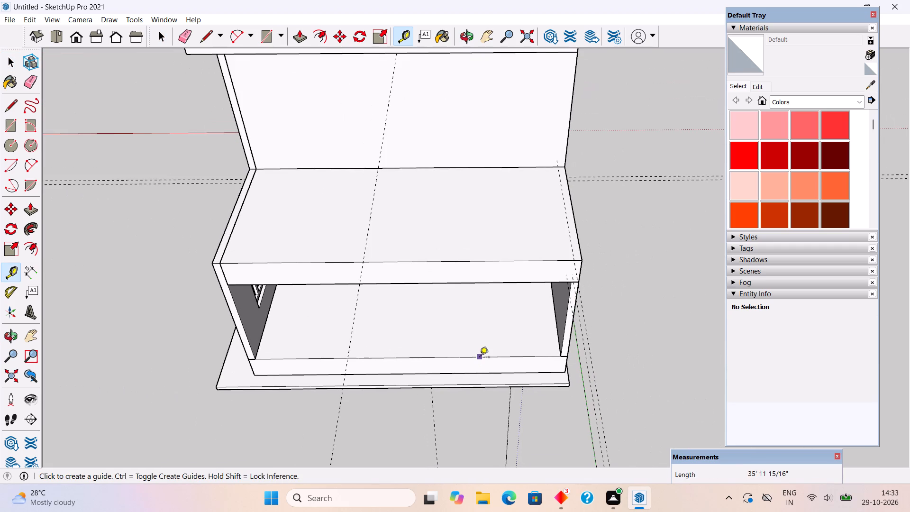
pyautogui.click(480, 358)
pyautogui.write('9"')
pyautogui.press('Return')
# Draw a rectangle about 34' 6" by 9" along the plinth's rear edge between the two side walls.
pyautogui.press('r')
pyautogui.scroll(7, 281, 354)
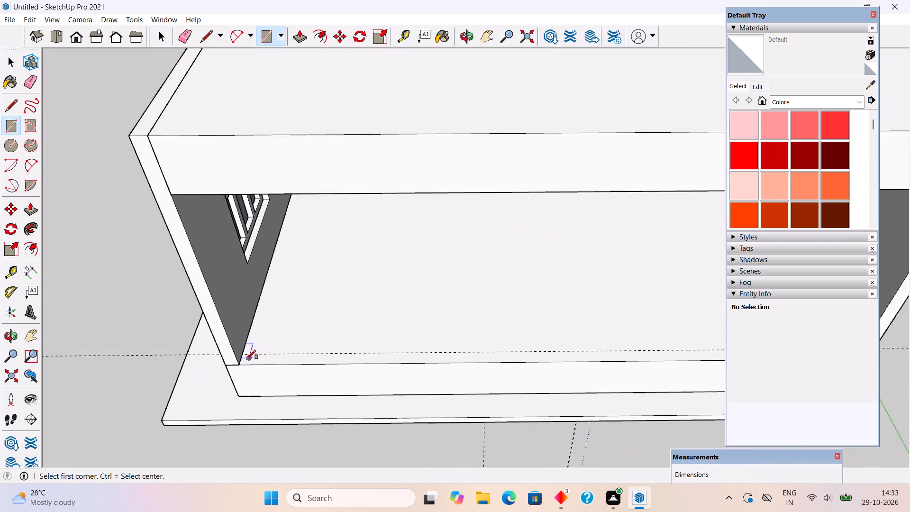
pyautogui.scroll(1, 246, 359)
pyautogui.click(243, 350)
pyautogui.scroll(-5, 243, 351)
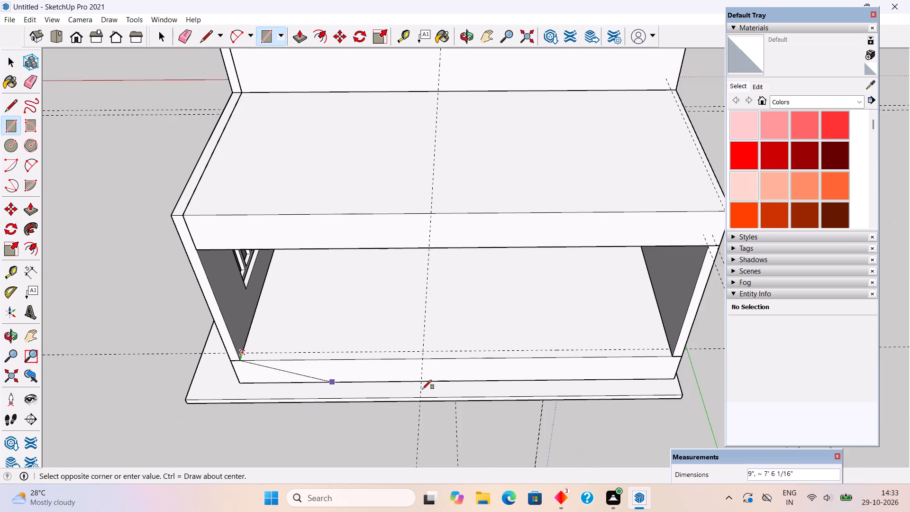
pyautogui.click(673, 359)
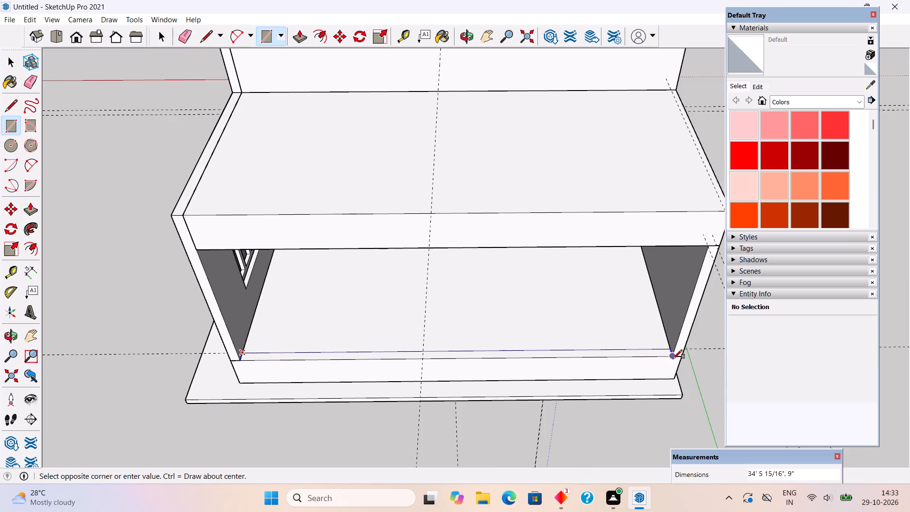
# Pull the rear strip up to the underside of the terrace slab as a wall, and make it a group.
pyautogui.press('p')
pyautogui.click(659, 353)
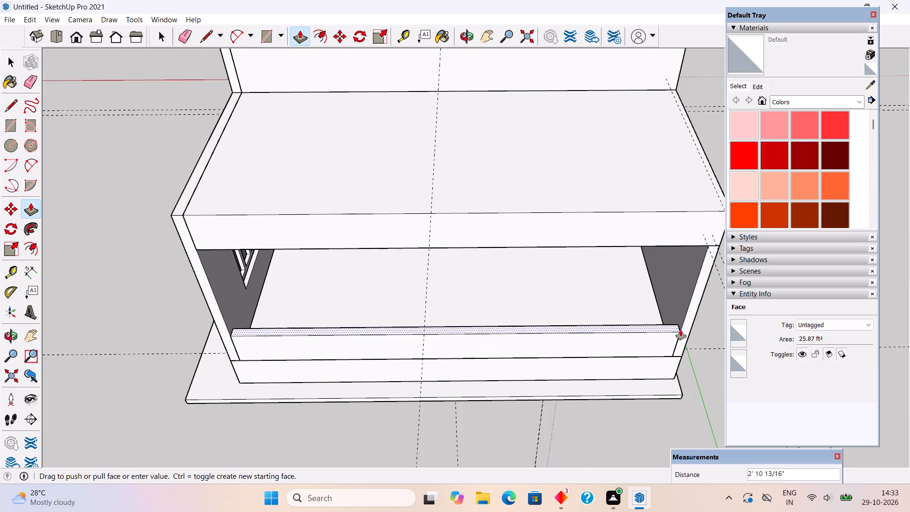
pyautogui.click(701, 243)
pyautogui.press('space')
pyautogui.tripleClick(684, 268)
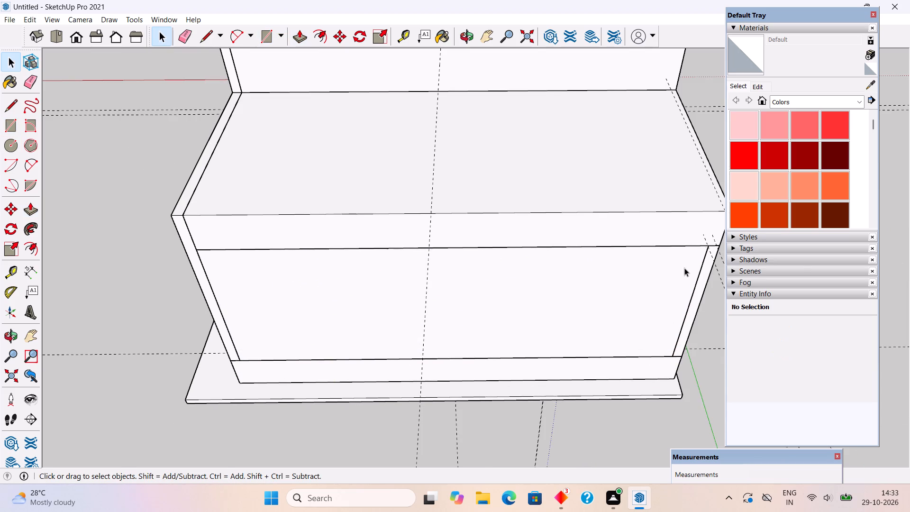
pyautogui.rightClick(684, 268)
pyautogui.click(721, 368)
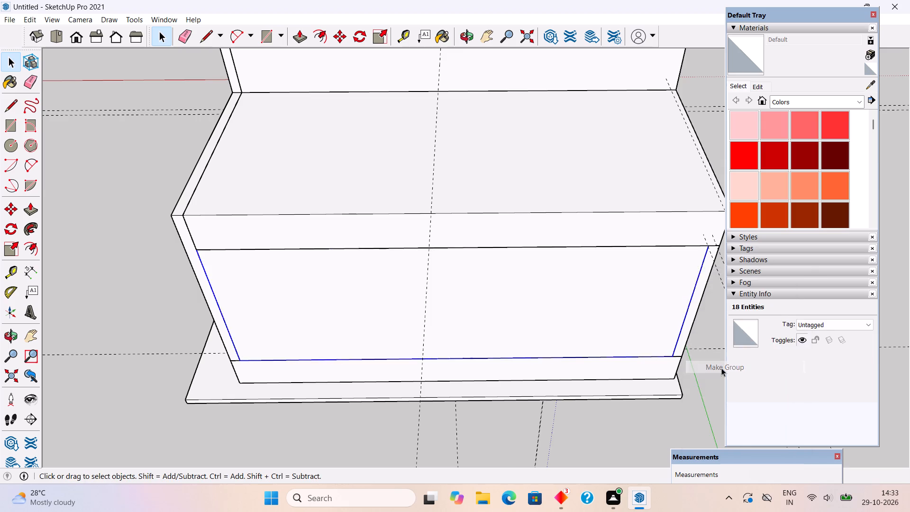
pyautogui.scroll(-6, 721, 368)
pyautogui.click(646, 428)
# Examine the house from the side and front with the rear ground-floor wall in place.
pyautogui.moveTo(422, 403); pyautogui.dragTo(664, 260, button='middle')
pyautogui.scroll(-4, 664, 260)
pyautogui.moveTo(542, 287); pyautogui.dragTo(606, 264, button='middle')
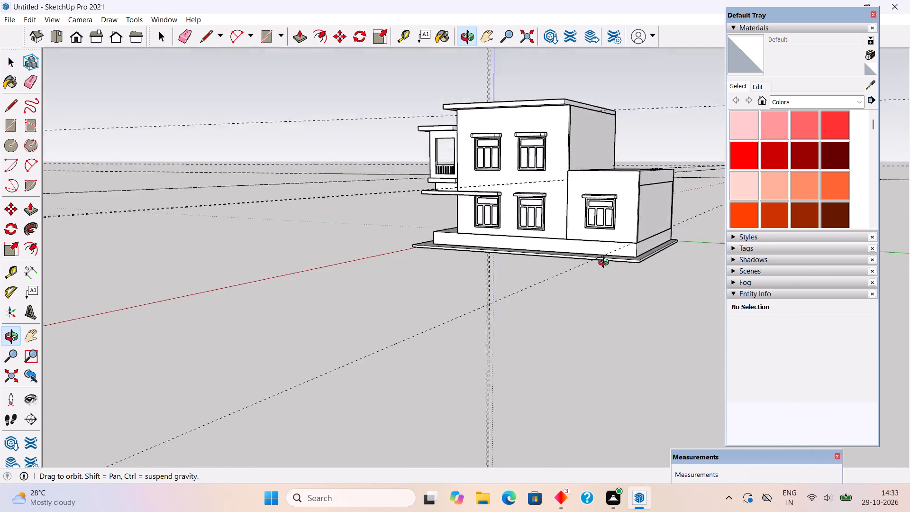
pyautogui.moveTo(606, 264); pyautogui.dragTo(748, 244, button='middle')
pyautogui.scroll(1, 560, 281)
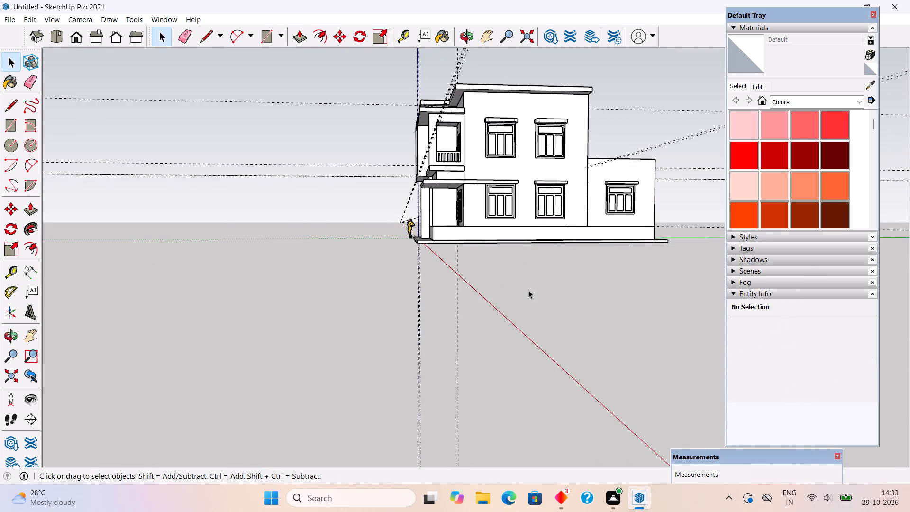
pyautogui.moveTo(528, 291); pyautogui.dragTo(737, 314, button='middle')
pyautogui.moveTo(381, 309); pyautogui.dragTo(457, 301, button='middle')
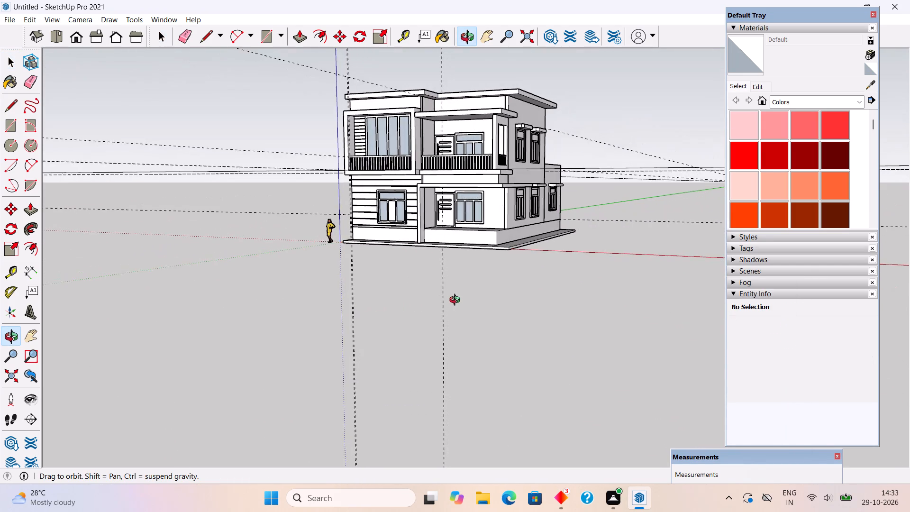
pyautogui.moveTo(457, 301); pyautogui.dragTo(468, 292, button='middle')
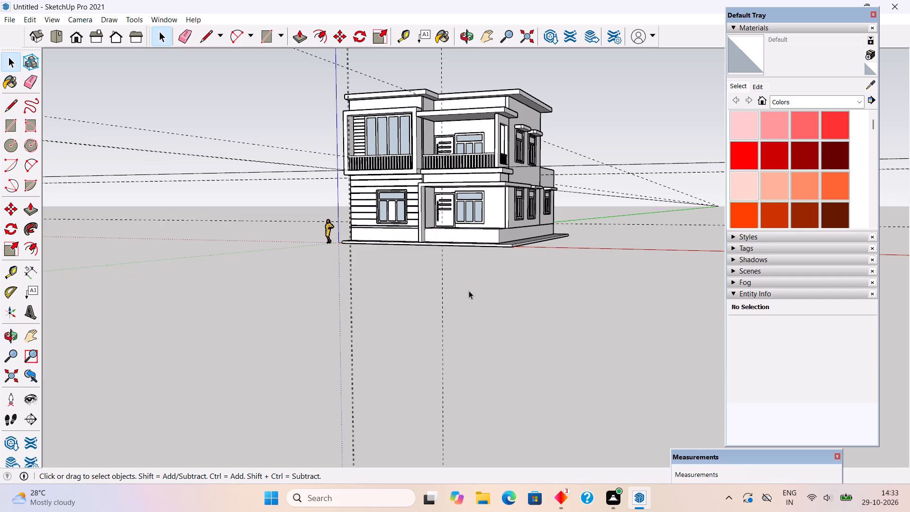
pyautogui.scroll(3, 446, 268)
pyautogui.scroll(-8, 461, 204)
pyautogui.scroll(5, 470, 118)
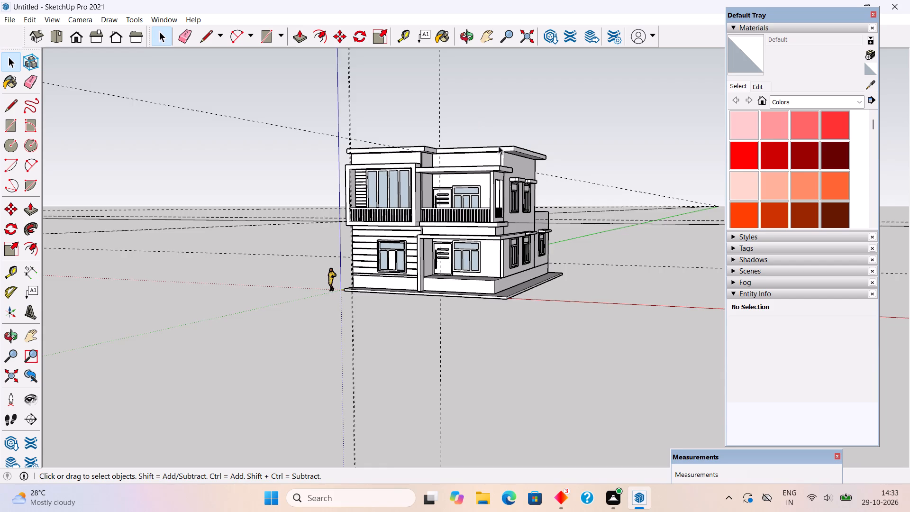
# Push the front edge face of the roof slab's recessed section inward by about 2'.
pyautogui.scroll(10, 500, 146)
pyautogui.moveTo(510, 155); pyautogui.dragTo(488, 231, button='middle')
pyautogui.scroll(4, 394, 183)
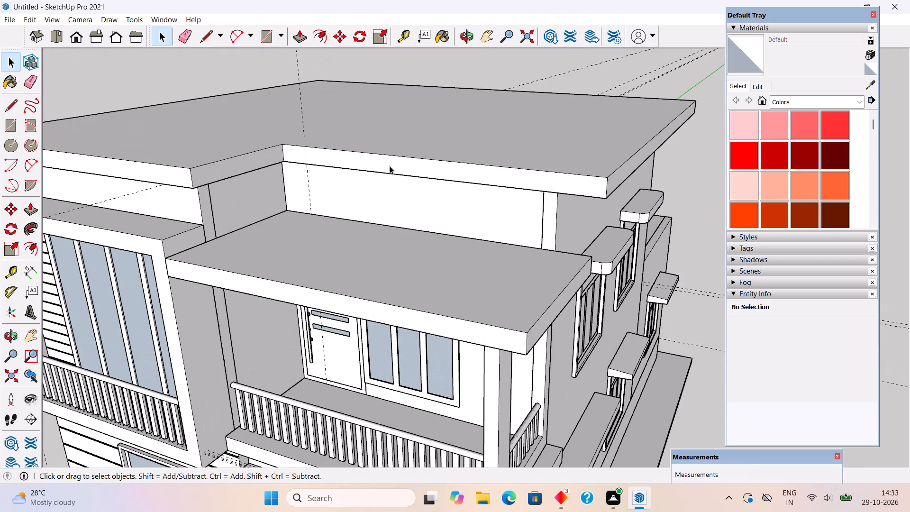
pyautogui.tripleClick(390, 165)
pyautogui.press('p')
pyautogui.click(390, 165)
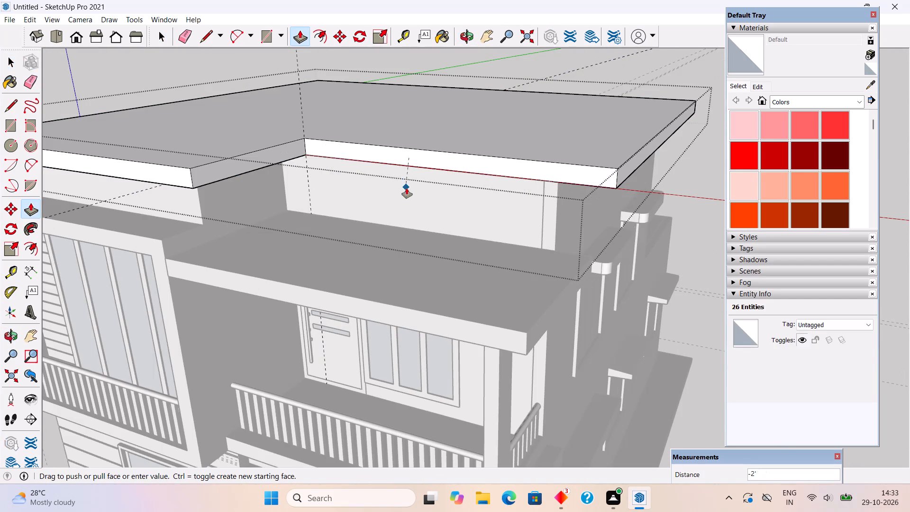
pyautogui.click(408, 189)
pyautogui.press('space')
pyautogui.scroll(-9, 408, 189)
pyautogui.click(655, 359)
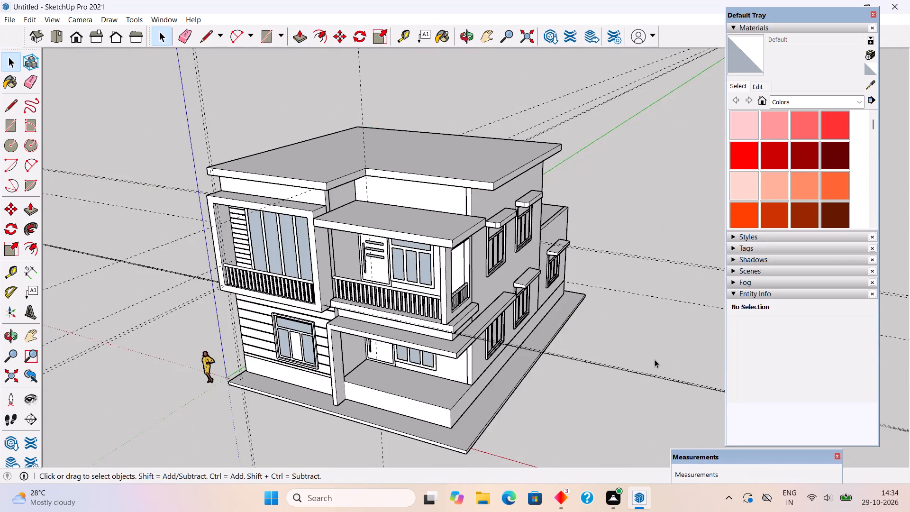
# Examine the house's front and side elevations, from above and below, with the shortened roof overhang.
pyautogui.moveTo(473, 438); pyautogui.dragTo(541, 250, button='middle')
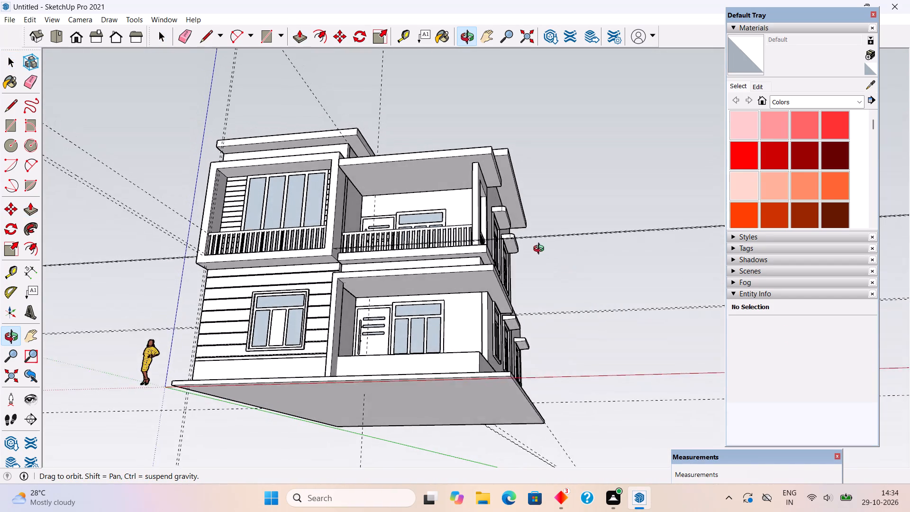
pyautogui.moveTo(541, 250); pyautogui.dragTo(528, 279, button='middle')
pyautogui.scroll(2, 528, 279)
pyautogui.scroll(3, 499, 370)
pyautogui.moveTo(473, 391); pyautogui.dragTo(440, 444, button='middle')
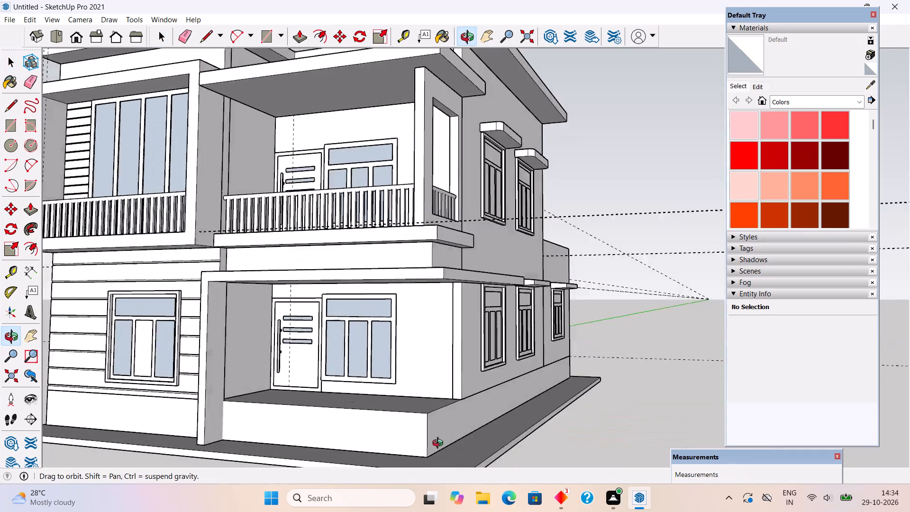
pyautogui.moveTo(440, 444); pyautogui.dragTo(419, 493, button='middle')
pyautogui.scroll(-9, 419, 493)
pyautogui.scroll(-9, 320, 264)
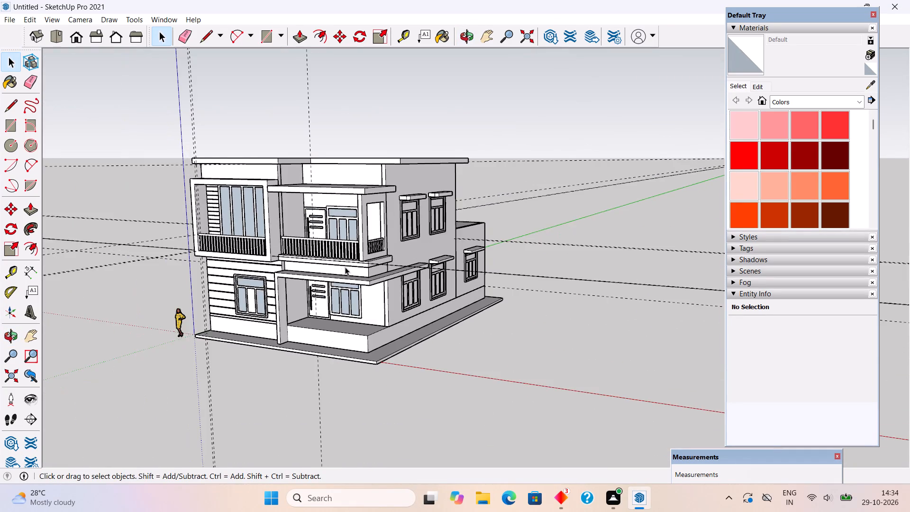
pyautogui.moveTo(343, 256); pyautogui.dragTo(555, 199, button='middle')
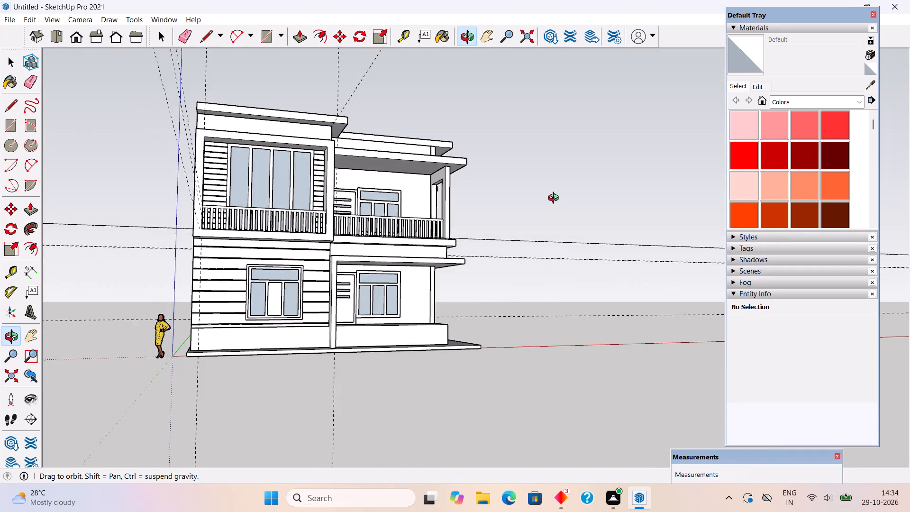
pyautogui.moveTo(555, 199); pyautogui.dragTo(413, 312, button='middle')
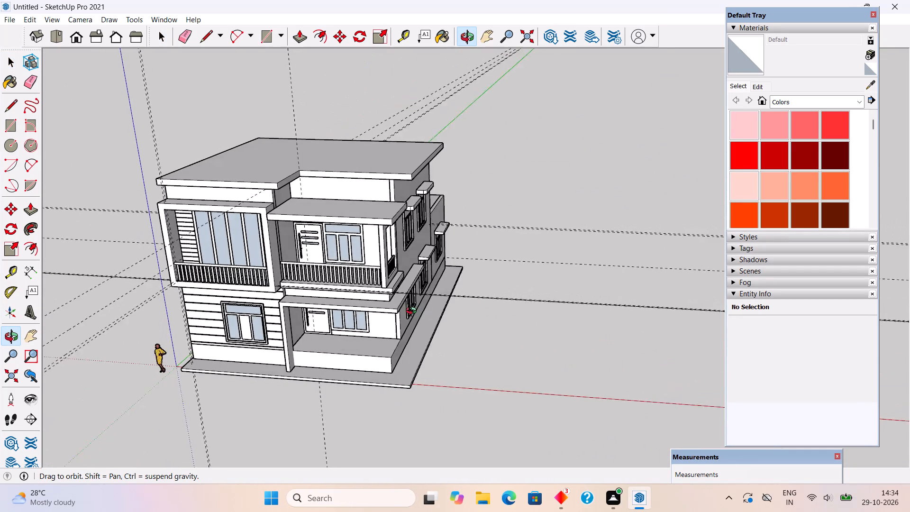
pyautogui.moveTo(413, 312); pyautogui.dragTo(406, 313, button='middle')
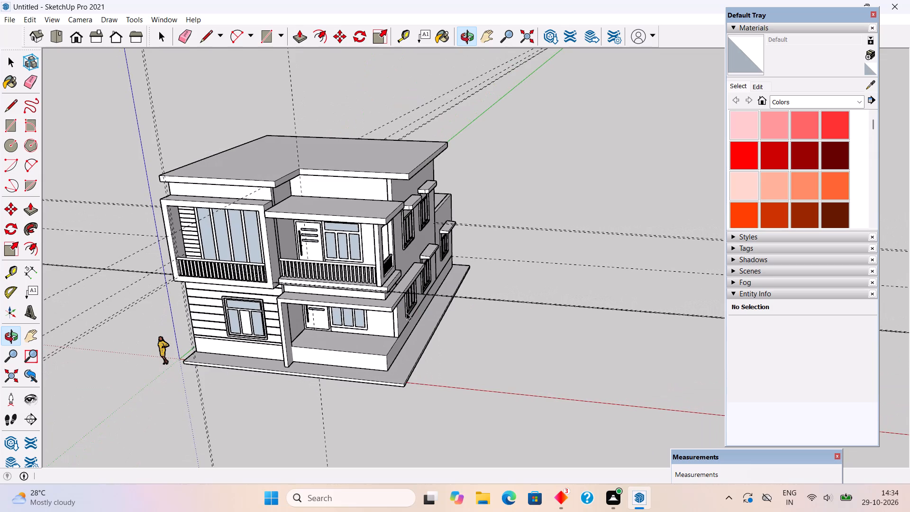
pyautogui.moveTo(306, 244); pyautogui.dragTo(392, 132, button='middle')
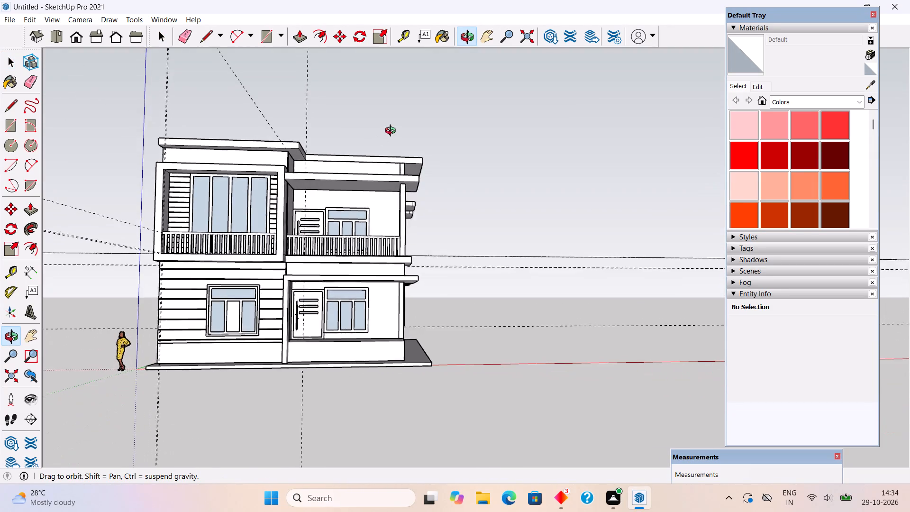
pyautogui.moveTo(392, 132); pyautogui.dragTo(449, 166, button='middle')
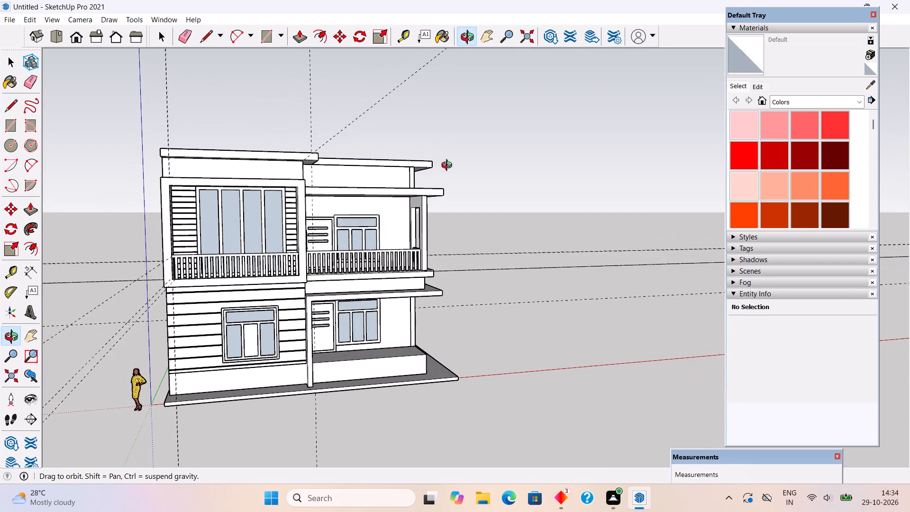
pyautogui.moveTo(449, 166); pyautogui.dragTo(449, 168, button='middle')
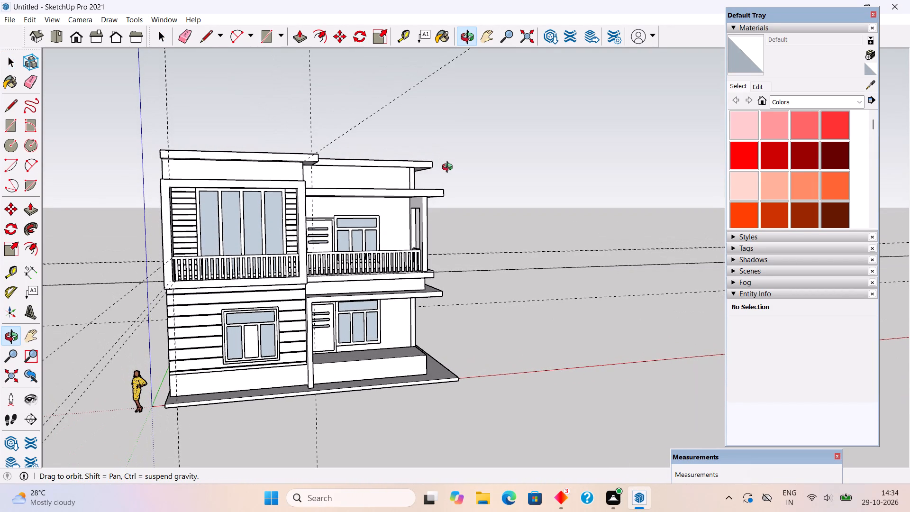
pyautogui.moveTo(449, 168); pyautogui.dragTo(450, 169, button='middle')
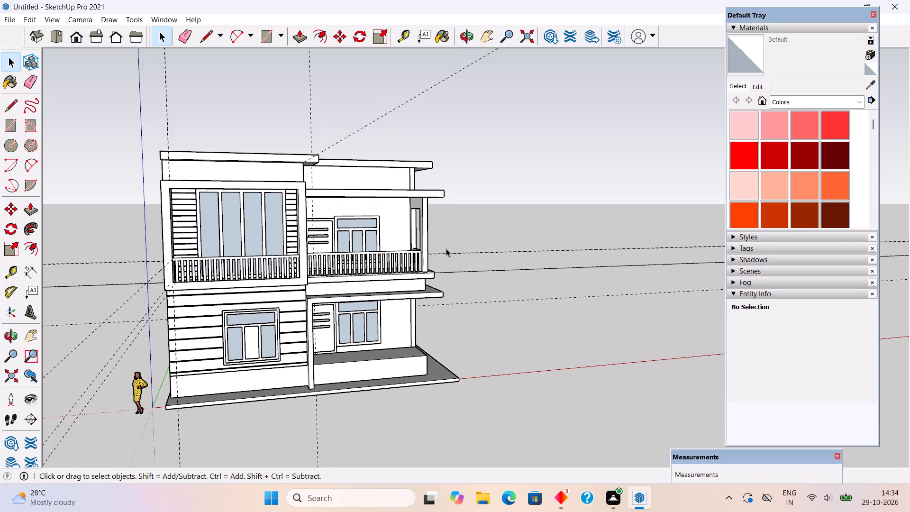
pyautogui.moveTo(446, 249); pyautogui.dragTo(434, 223, button='middle')
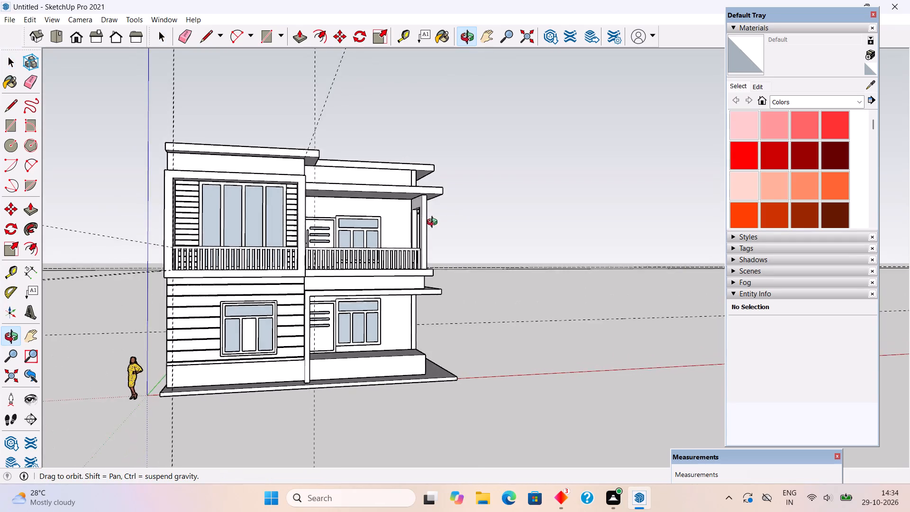
pyautogui.moveTo(434, 223); pyautogui.dragTo(418, 177, button='middle')
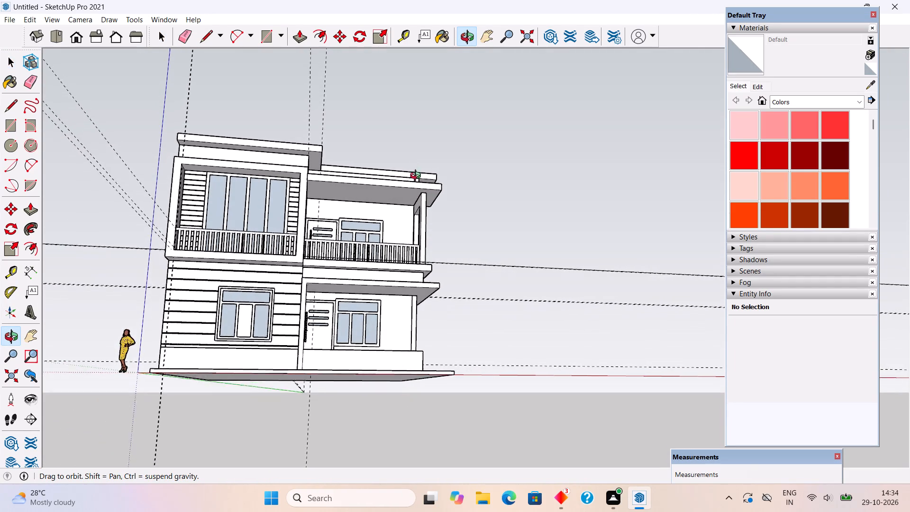
pyautogui.moveTo(418, 177); pyautogui.dragTo(429, 265, button='middle')
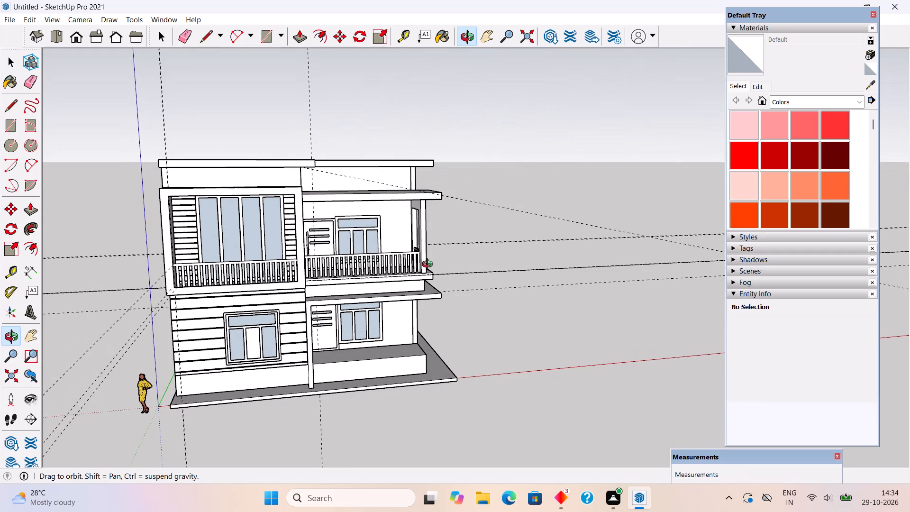
pyautogui.moveTo(429, 265); pyautogui.dragTo(416, 273, button='middle')
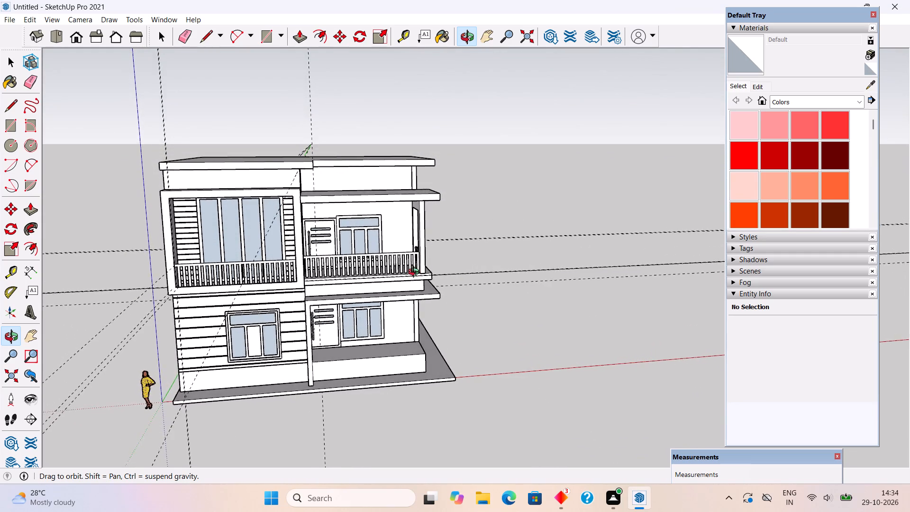
pyautogui.moveTo(416, 273); pyautogui.dragTo(165, 254, button='middle')
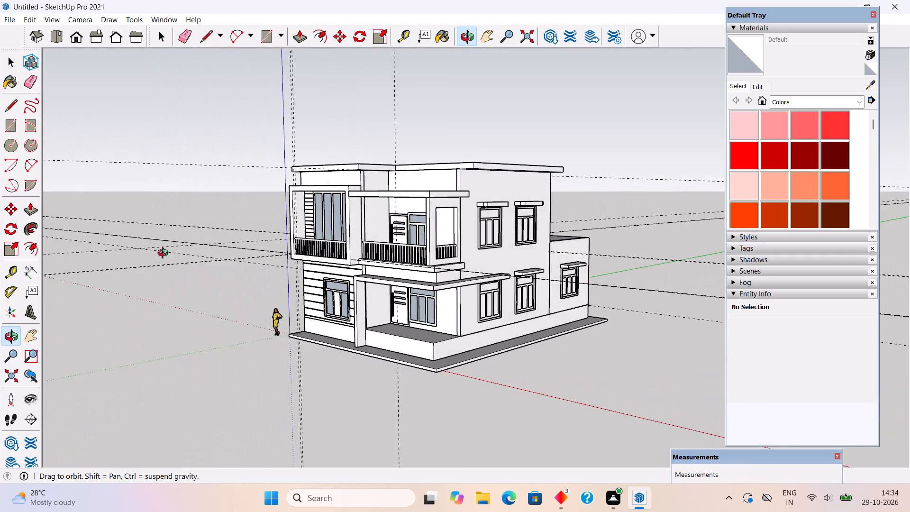
pyautogui.moveTo(165, 254); pyautogui.dragTo(255, 252, button='middle')
pyautogui.scroll(-2, 255, 252)
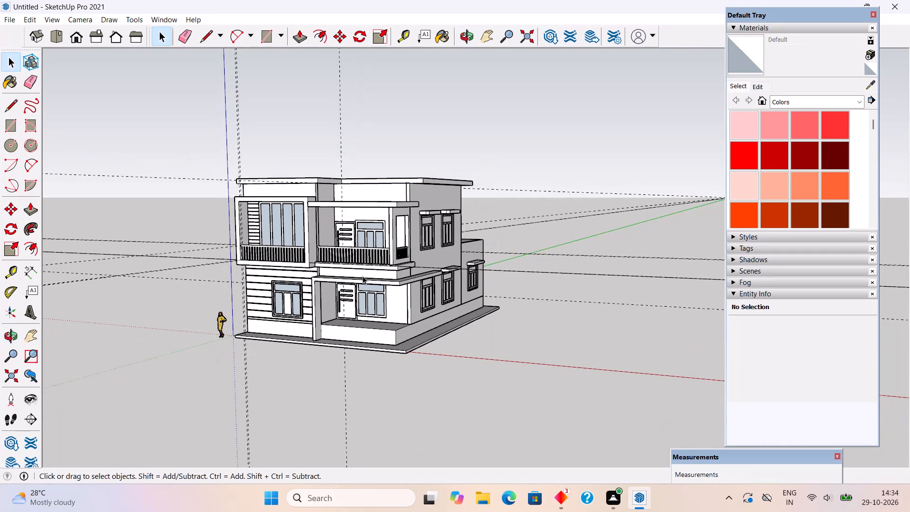
pyautogui.scroll(-1, 363, 276)
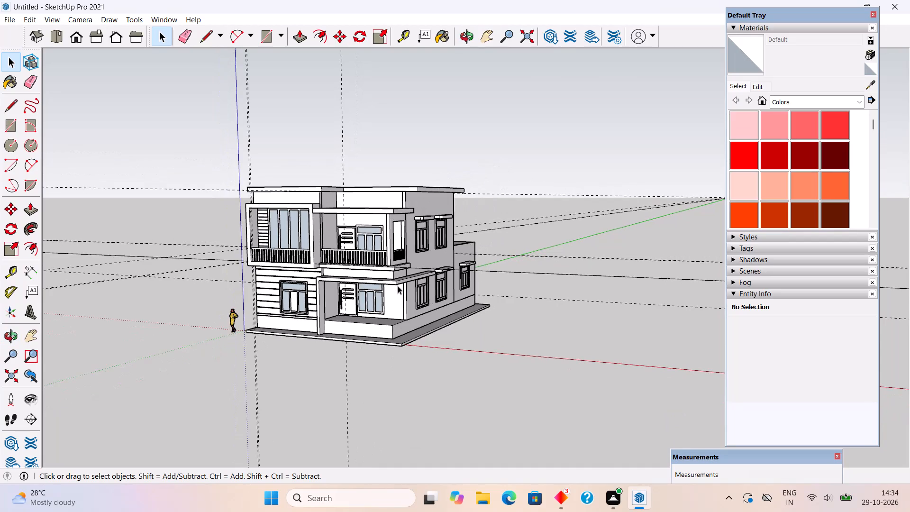
pyautogui.scroll(2, 398, 286)
pyautogui.moveTo(433, 314); pyautogui.dragTo(484, 340, button='middle')
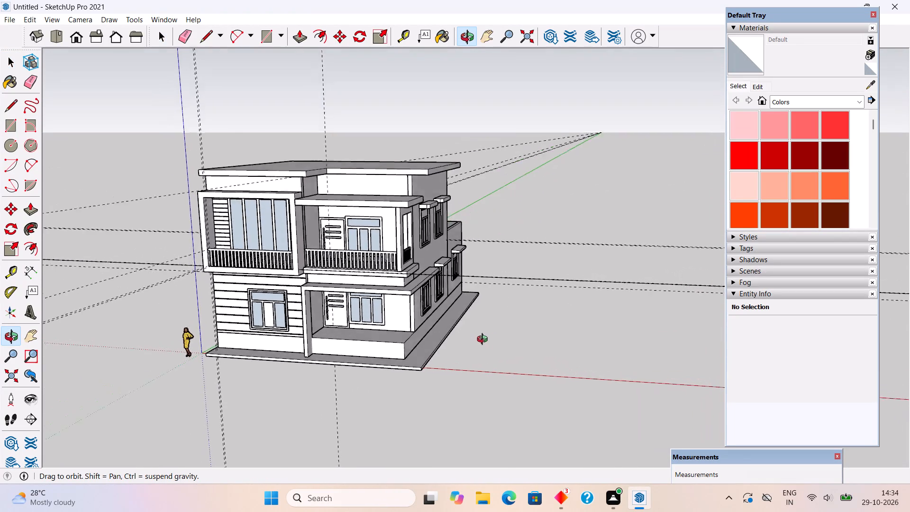
pyautogui.moveTo(484, 340); pyautogui.dragTo(473, 341, button='middle')
pyautogui.scroll(1, 471, 342)
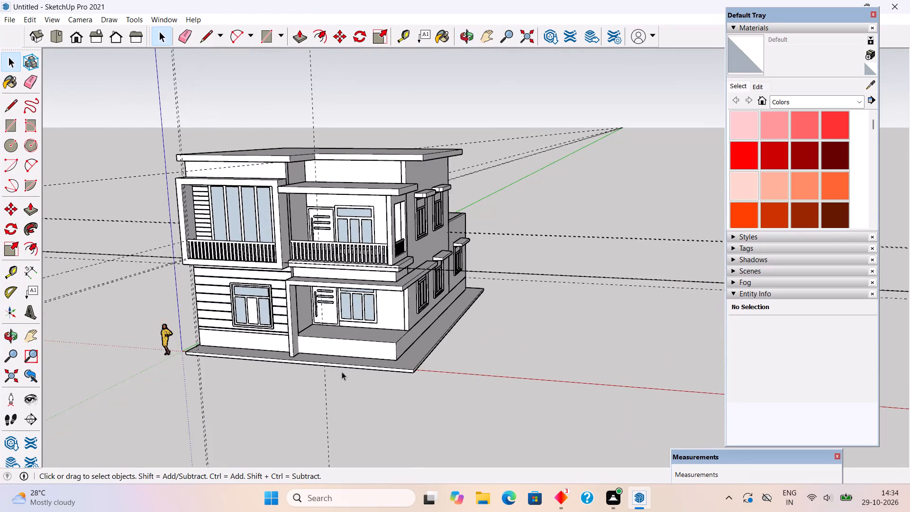
# Push the front face of the porch plinth slightly inward, by about 1/2".
pyautogui.scroll(4, 342, 372)
pyautogui.scroll(4, 411, 349)
pyautogui.moveTo(409, 348); pyautogui.dragTo(271, 351, button='middle')
pyautogui.scroll(3, 271, 351)
pyautogui.scroll(5, 276, 292)
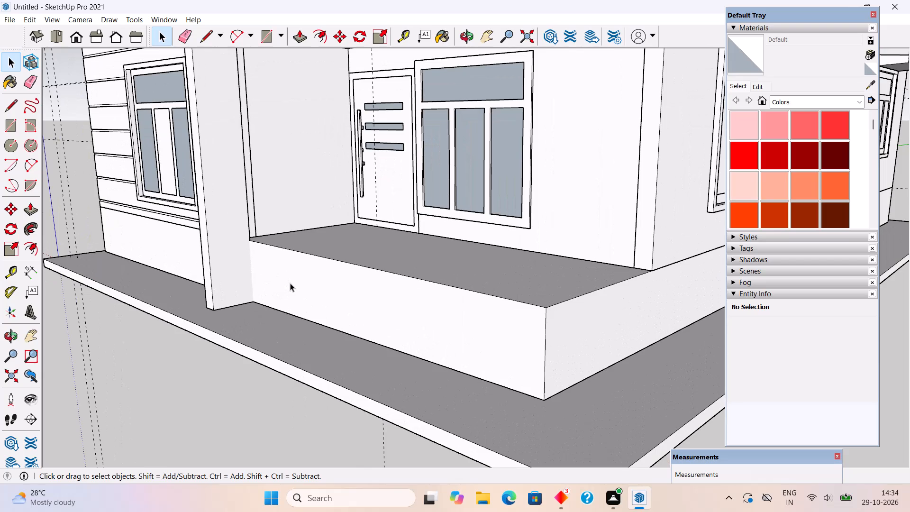
pyautogui.tripleClick(290, 283)
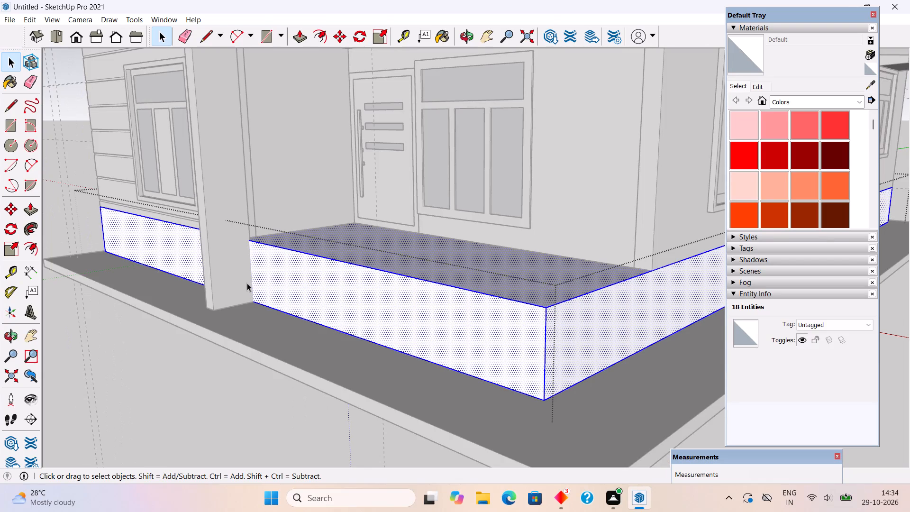
pyautogui.press('p')
pyautogui.click(247, 283)
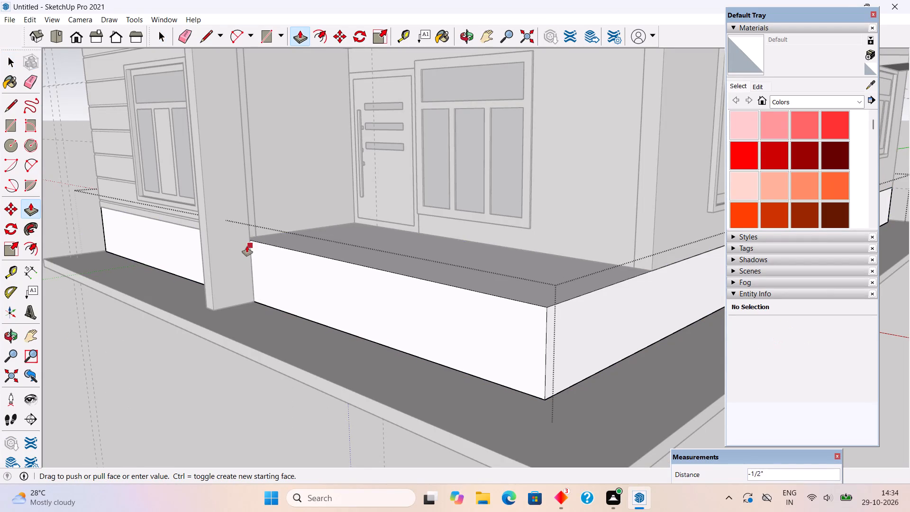
pyautogui.click(248, 231)
pyautogui.press('space')
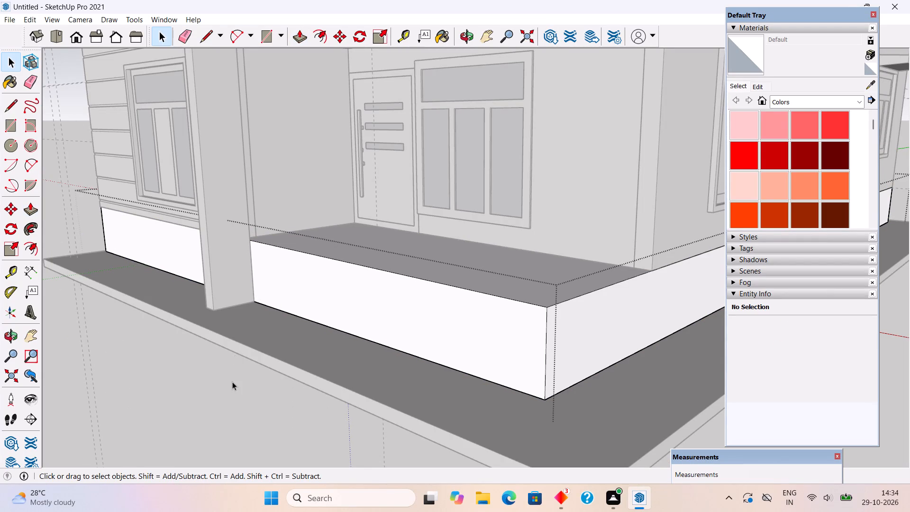
pyautogui.click(232, 382)
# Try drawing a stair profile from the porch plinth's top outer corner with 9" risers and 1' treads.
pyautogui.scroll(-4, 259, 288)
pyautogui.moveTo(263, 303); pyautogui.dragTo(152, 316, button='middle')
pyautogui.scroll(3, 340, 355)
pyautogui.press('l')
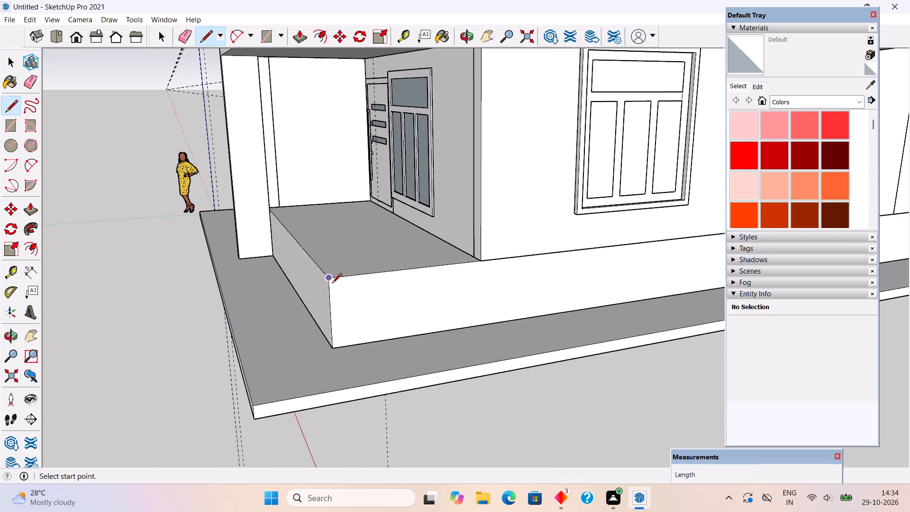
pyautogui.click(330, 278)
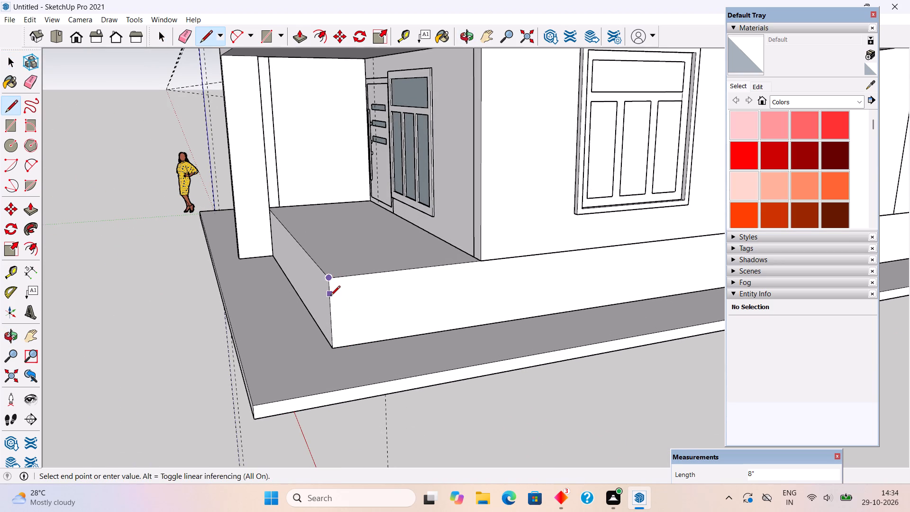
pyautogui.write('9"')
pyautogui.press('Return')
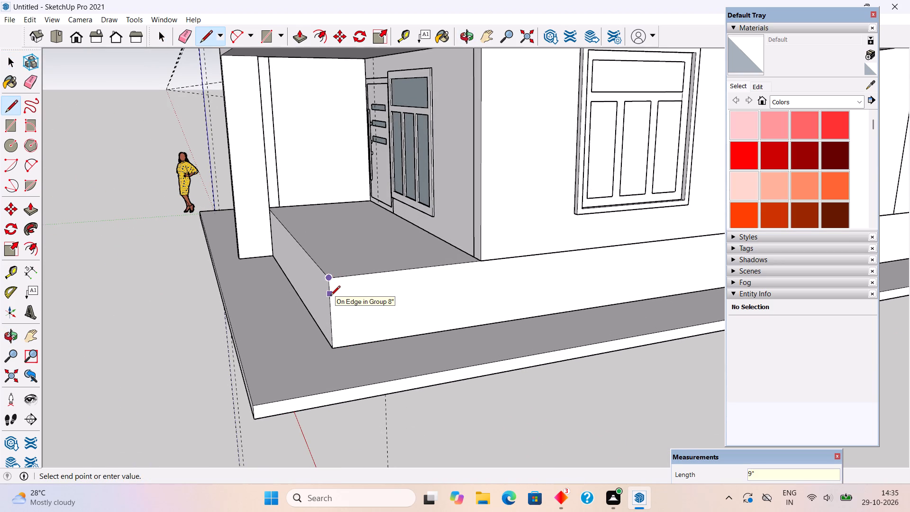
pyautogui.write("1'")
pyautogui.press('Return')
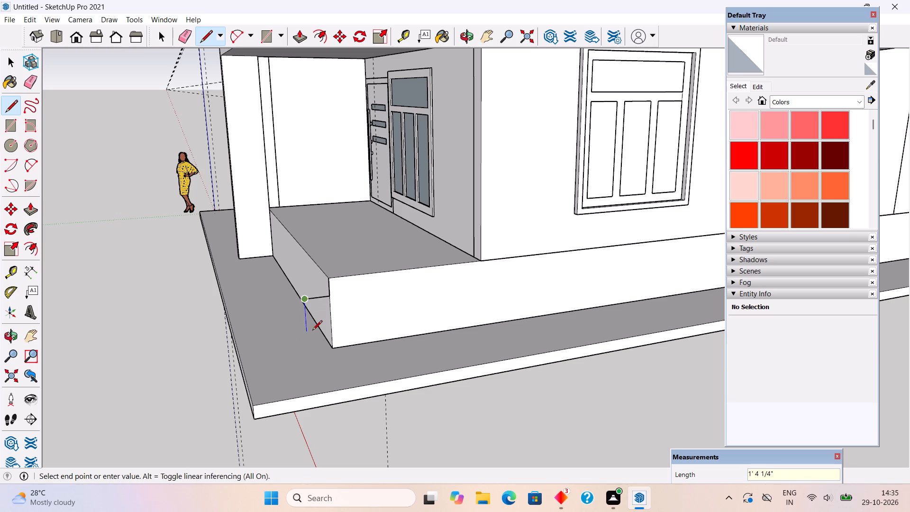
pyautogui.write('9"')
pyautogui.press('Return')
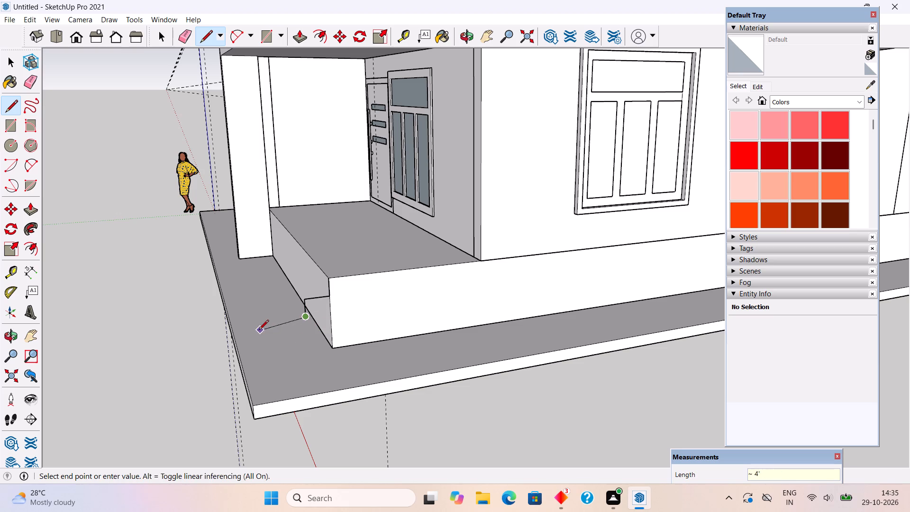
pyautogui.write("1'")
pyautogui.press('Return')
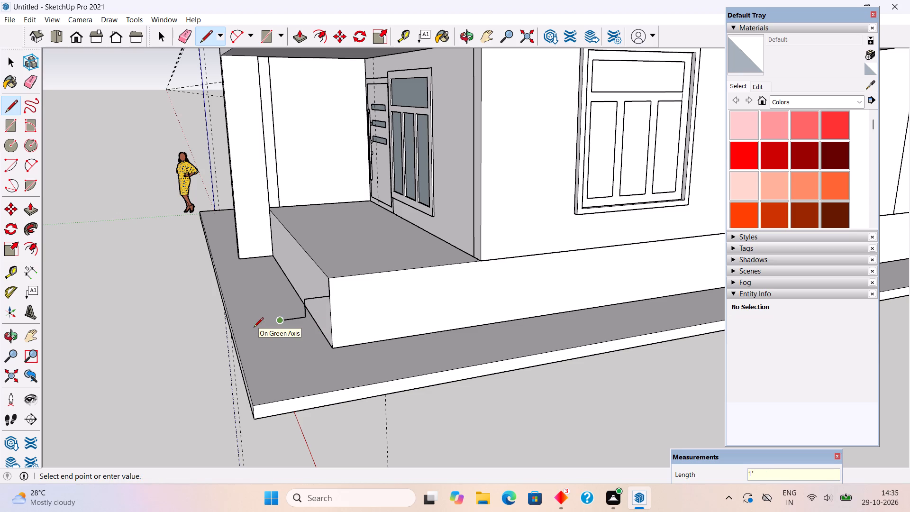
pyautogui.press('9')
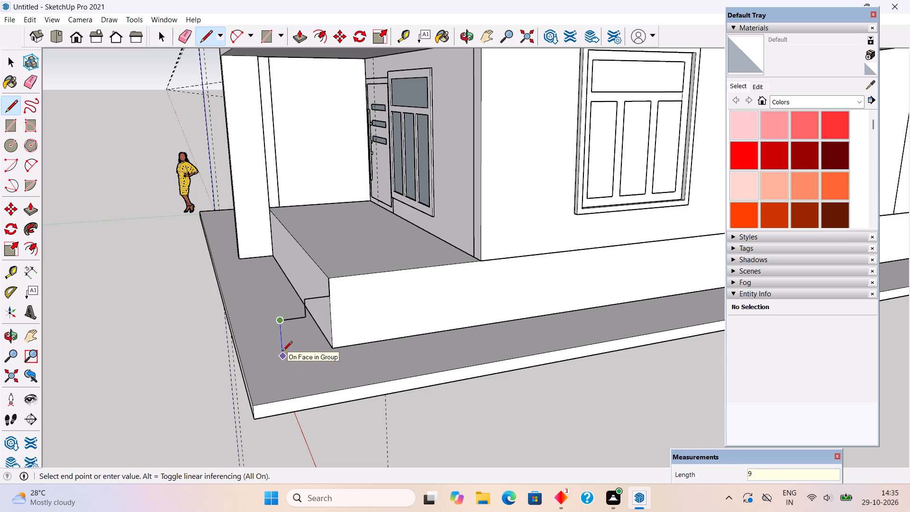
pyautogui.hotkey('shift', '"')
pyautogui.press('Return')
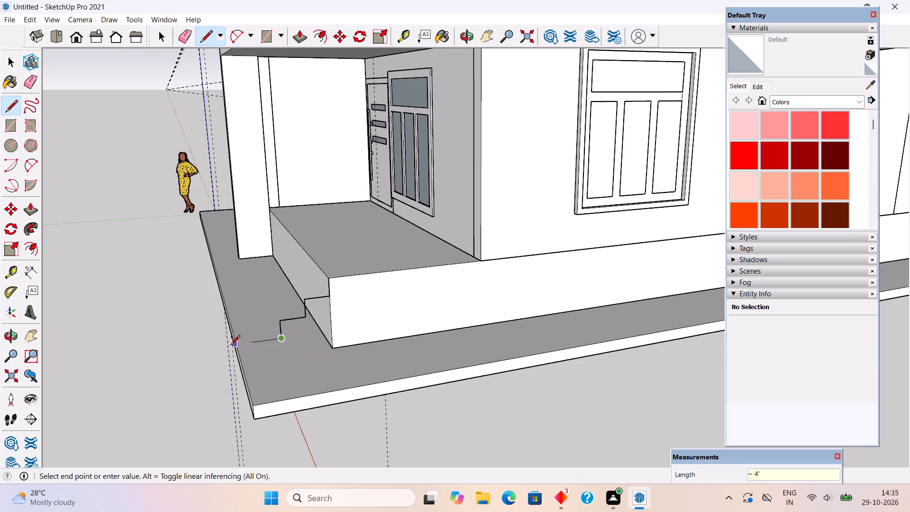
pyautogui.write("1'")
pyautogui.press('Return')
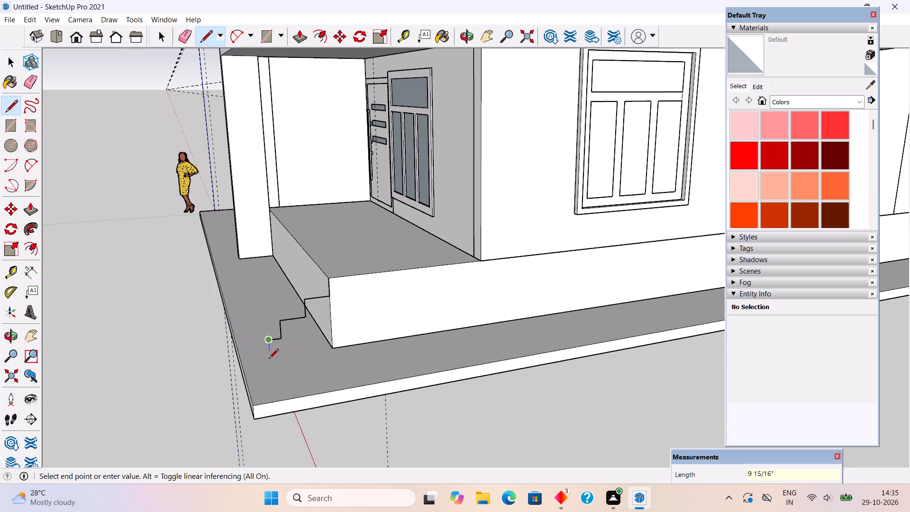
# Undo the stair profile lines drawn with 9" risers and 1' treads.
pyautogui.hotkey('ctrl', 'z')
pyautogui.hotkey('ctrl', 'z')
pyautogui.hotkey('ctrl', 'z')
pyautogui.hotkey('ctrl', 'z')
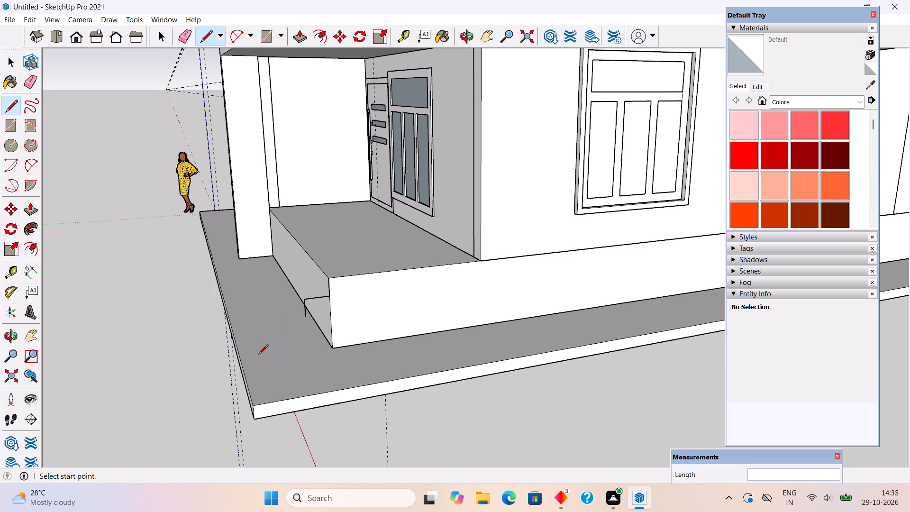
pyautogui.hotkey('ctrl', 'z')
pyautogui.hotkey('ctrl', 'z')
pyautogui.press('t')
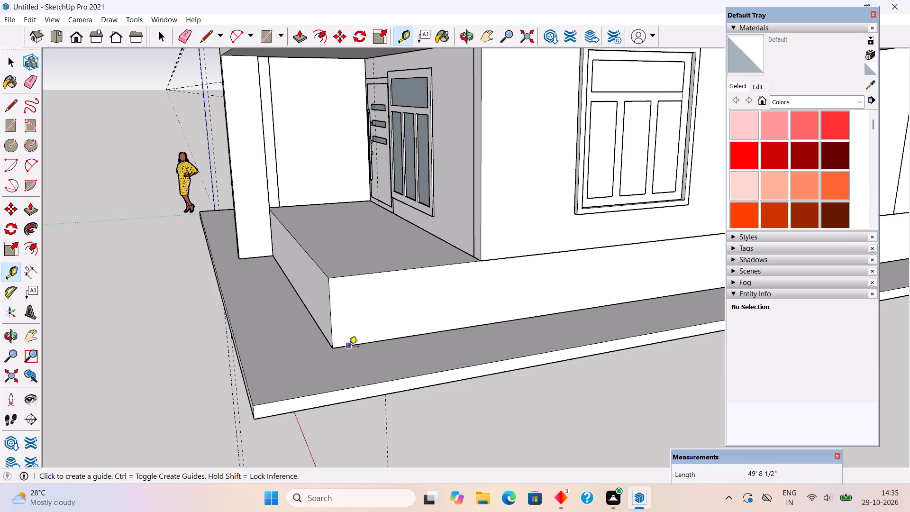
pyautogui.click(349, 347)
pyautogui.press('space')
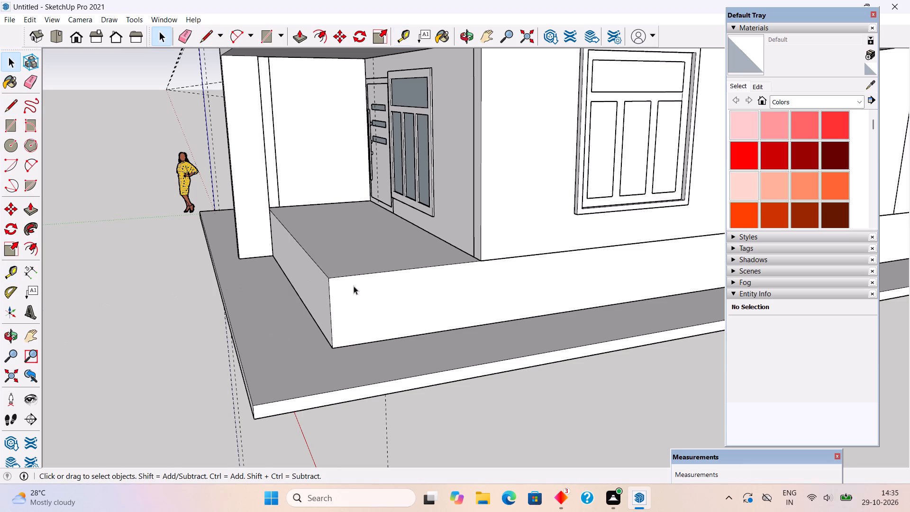
# Draw a closed two-step profile at the plinth's front outer corner, starting 1' below its top, with 1' risers and 1.5' treads.
pyautogui.press('l')
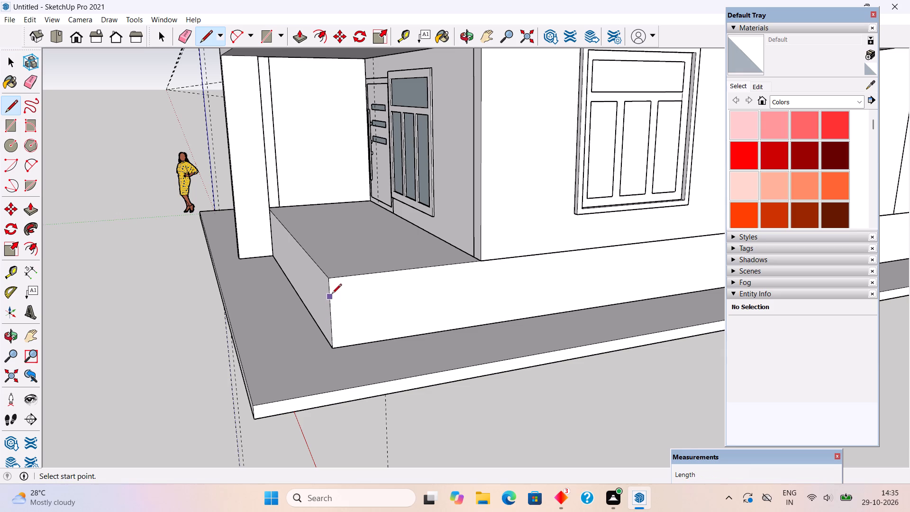
pyautogui.click(333, 281)
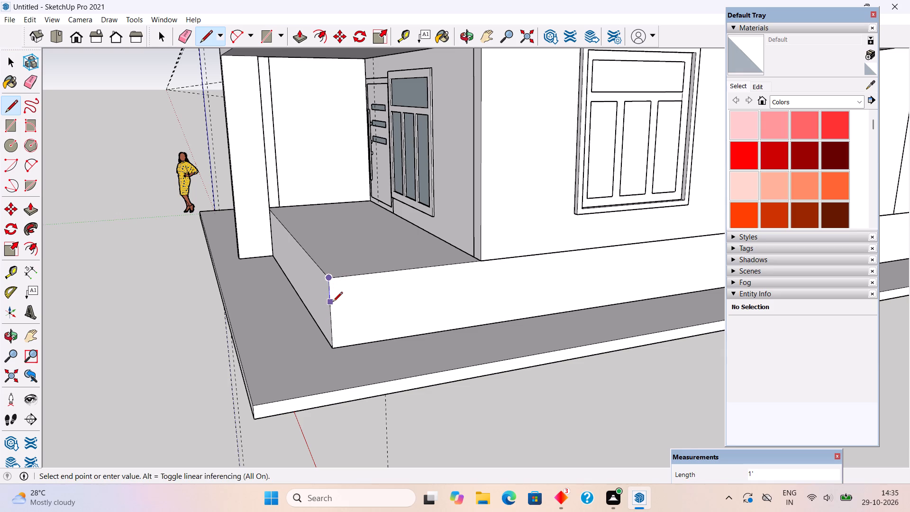
pyautogui.write("1'")
pyautogui.press('Return')
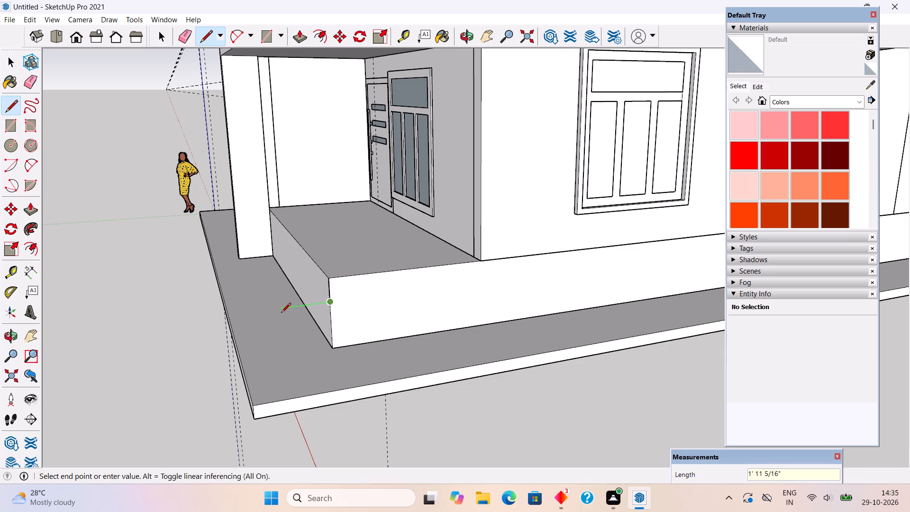
pyautogui.write("1.5'")
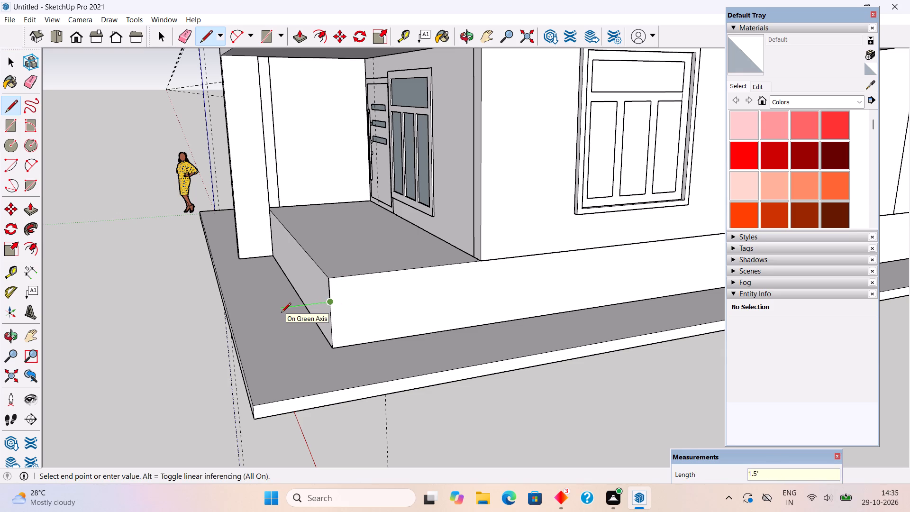
pyautogui.press('Return')
pyautogui.write("1'")
pyautogui.press('Return')
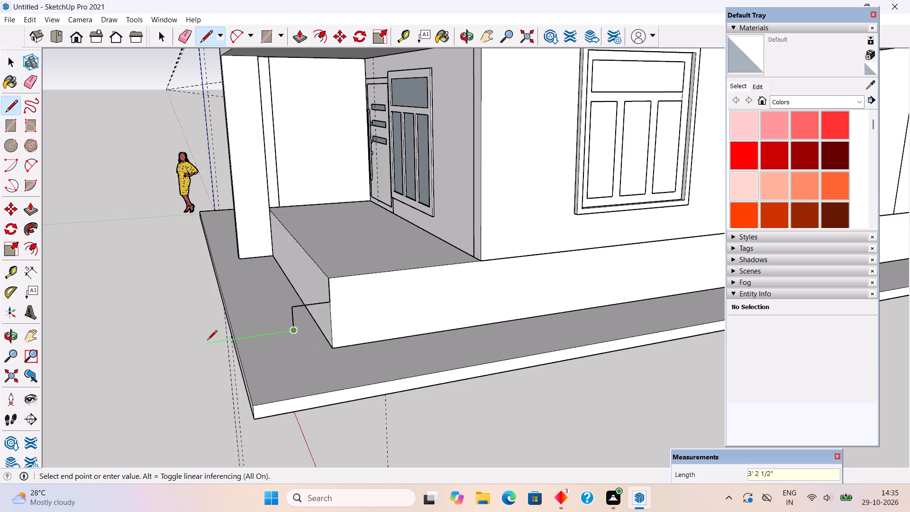
pyautogui.write("1.5'")
pyautogui.press('Return')
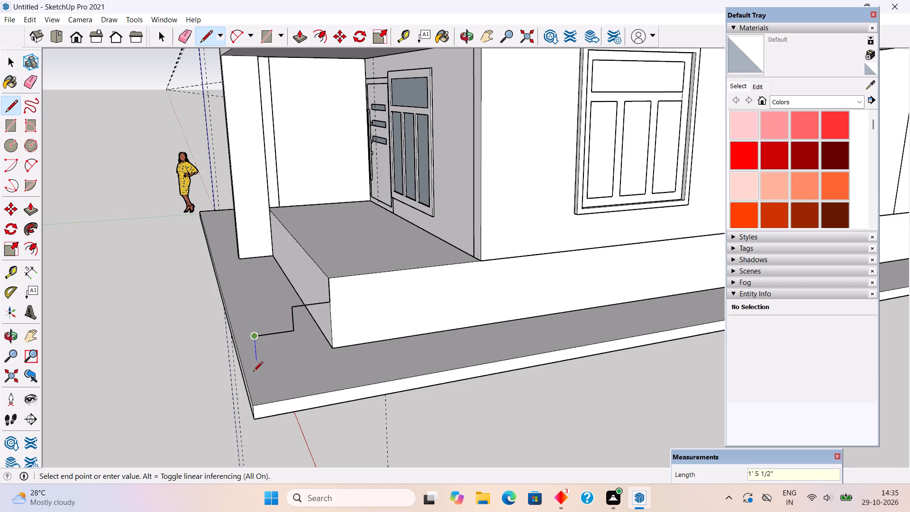
pyautogui.click(255, 363)
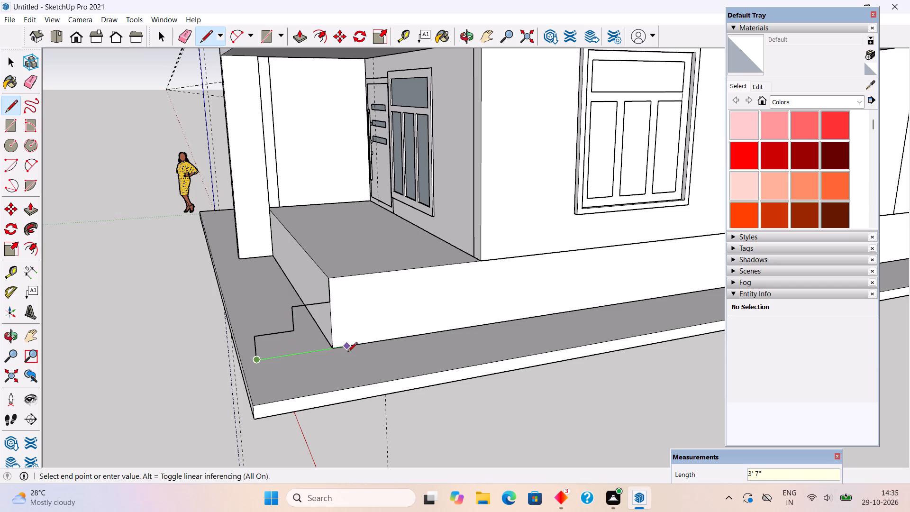
pyautogui.click(333, 348)
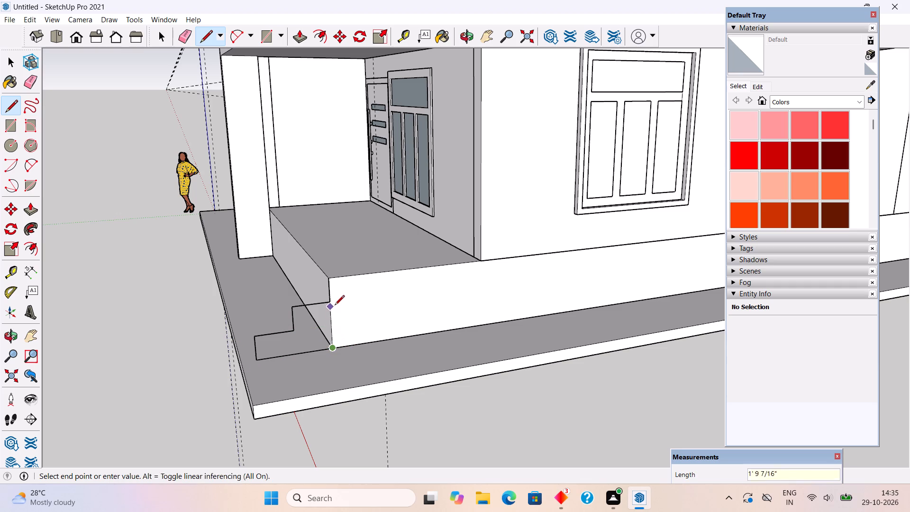
pyautogui.click(331, 301)
# Delete the leftover edge above the two-step profile at the plinth corner.
pyautogui.press('space')
pyautogui.click(329, 299)
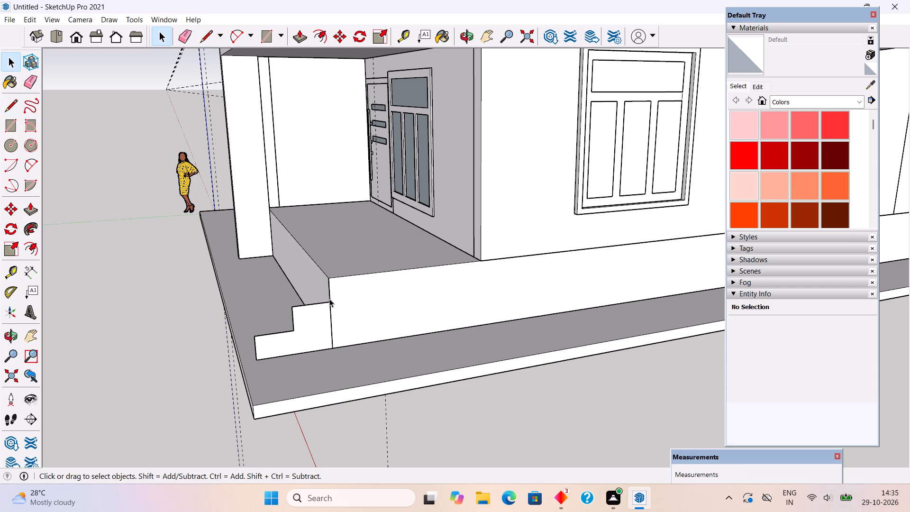
pyautogui.press('Delete')
# Push/Pull the step profile about 16' 4" along the front of the porch plinth to the porch column.
pyautogui.moveTo(277, 364); pyautogui.dragTo(653, 374, button='middle')
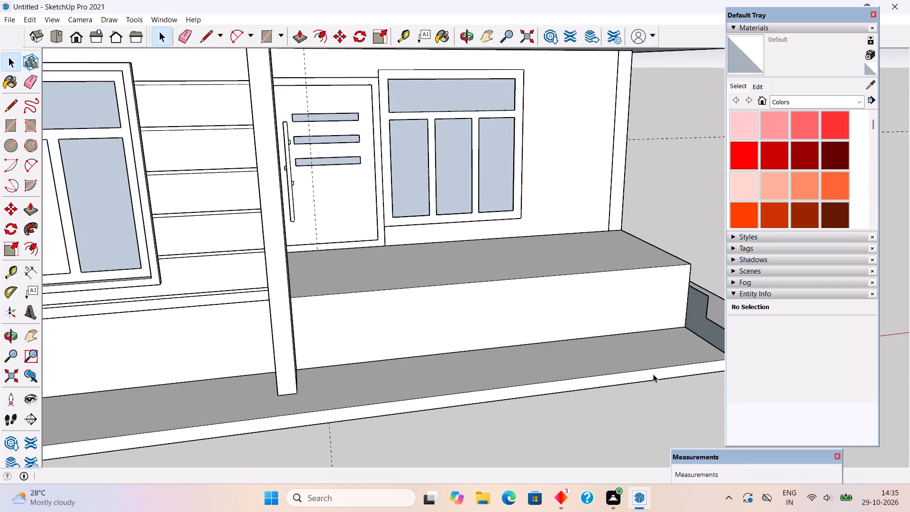
pyautogui.scroll(-4, 351, 354)
pyautogui.moveTo(484, 384); pyautogui.dragTo(582, 393, button='middle')
pyautogui.press('p')
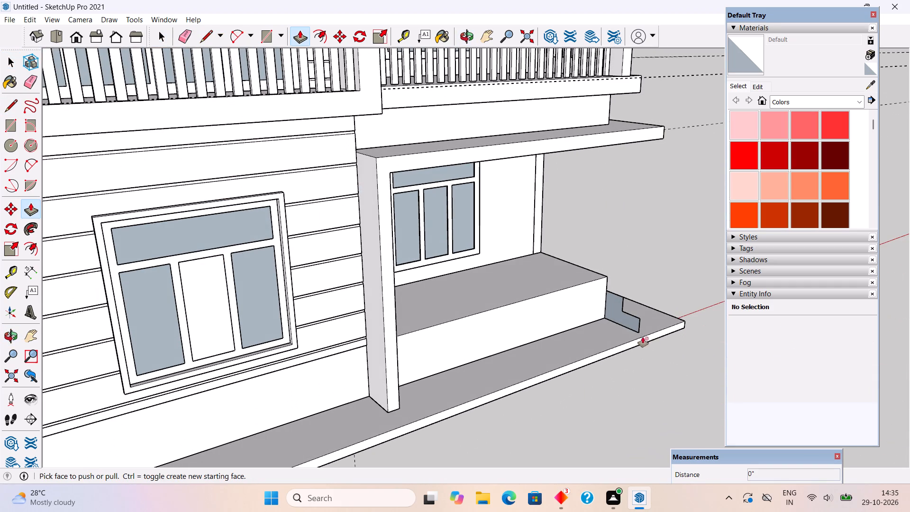
pyautogui.click(622, 316)
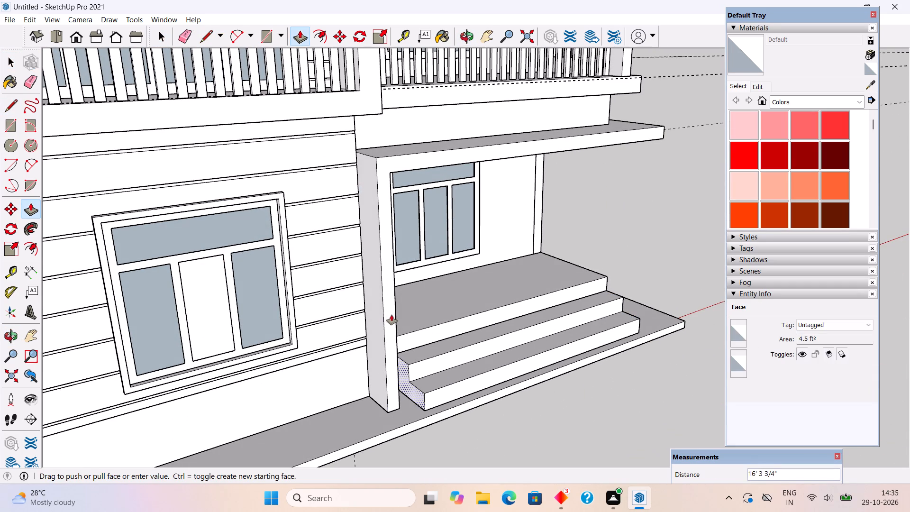
pyautogui.click(391, 315)
pyautogui.press('space')
# Select all the entrance steps' geometry and make it a group.
pyautogui.scroll(-3, 438, 376)
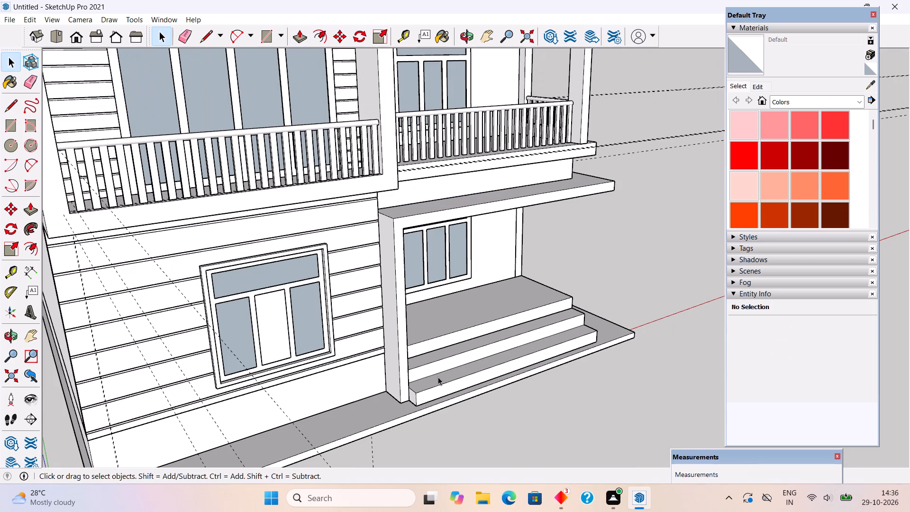
pyautogui.tripleClick(438, 377)
pyautogui.rightClick(438, 377)
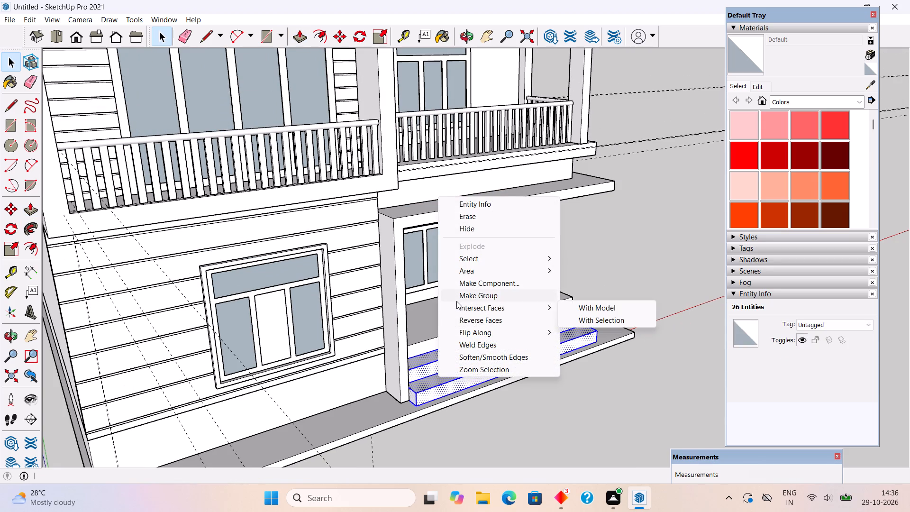
pyautogui.click(456, 301)
pyautogui.click(553, 430)
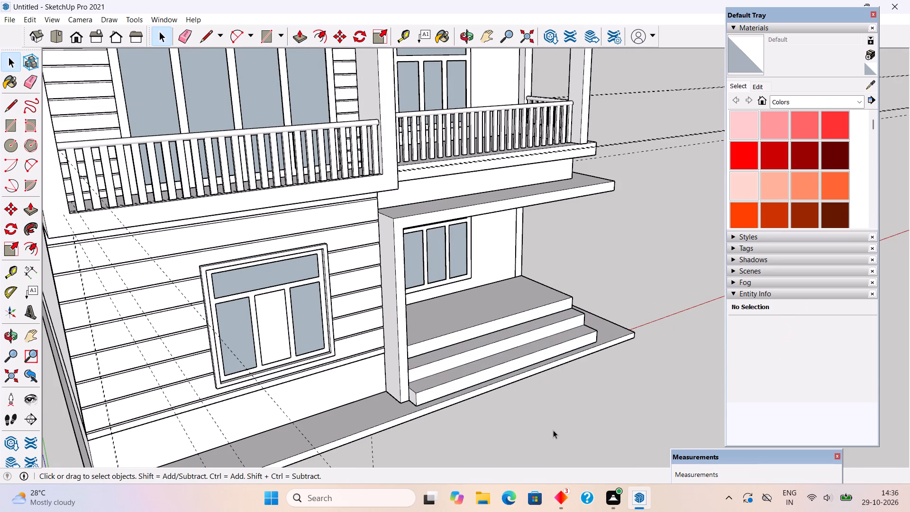
# Pull the front face of the porch column and canopy frame forward by about 11 1/2".
pyautogui.moveTo(547, 429); pyautogui.dragTo(237, 439, button='middle')
pyautogui.scroll(1, 357, 329)
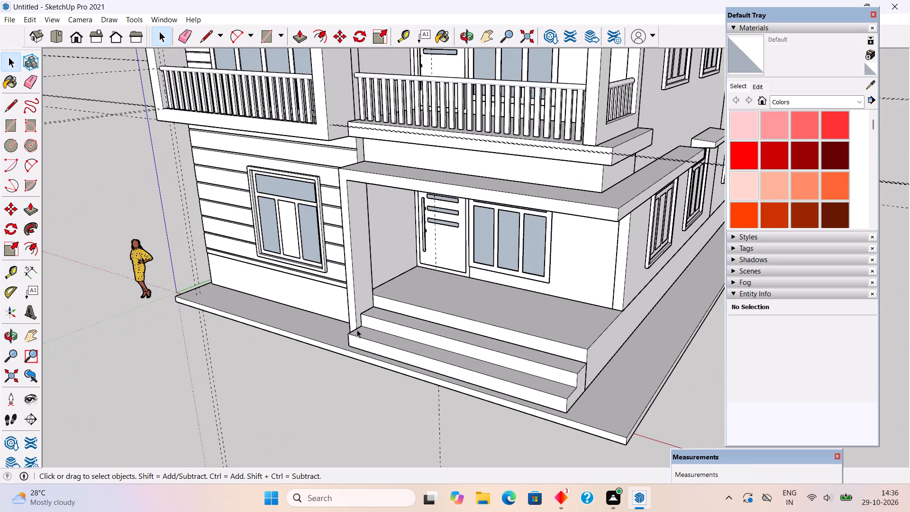
pyautogui.scroll(-1, 357, 327)
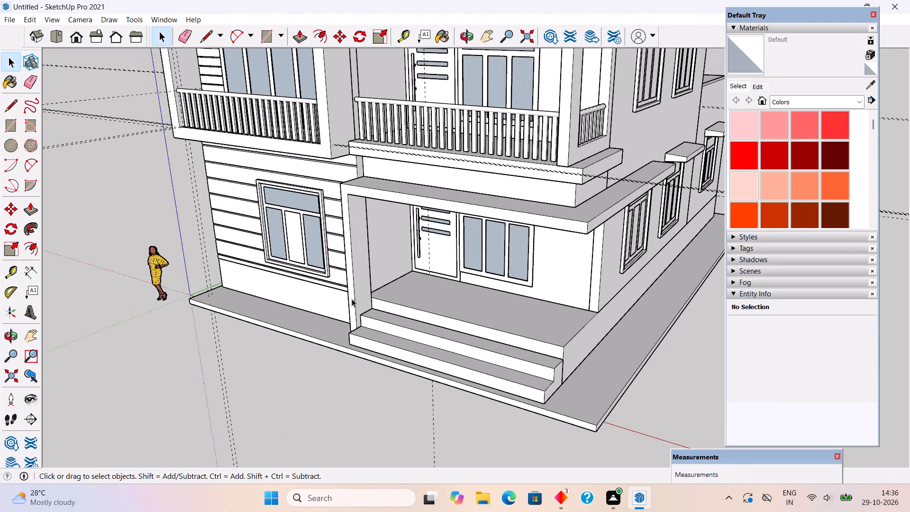
pyautogui.scroll(1, 351, 296)
pyautogui.tripleClick(351, 295)
pyautogui.press('p')
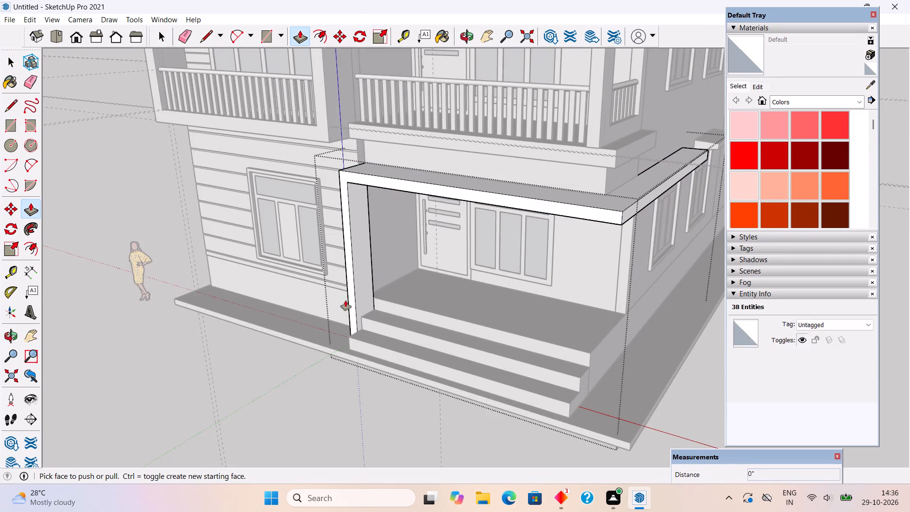
pyautogui.click(351, 320)
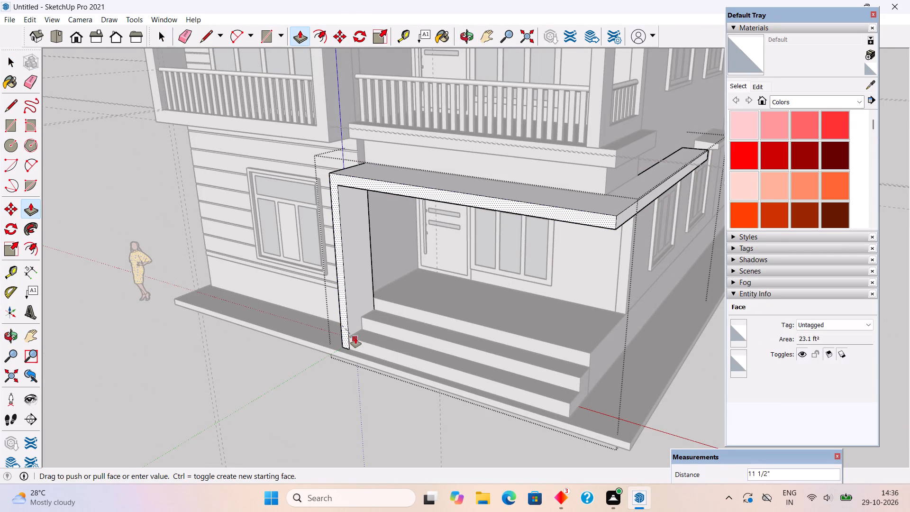
pyautogui.click(355, 338)
pyautogui.press('space')
pyautogui.click(388, 415)
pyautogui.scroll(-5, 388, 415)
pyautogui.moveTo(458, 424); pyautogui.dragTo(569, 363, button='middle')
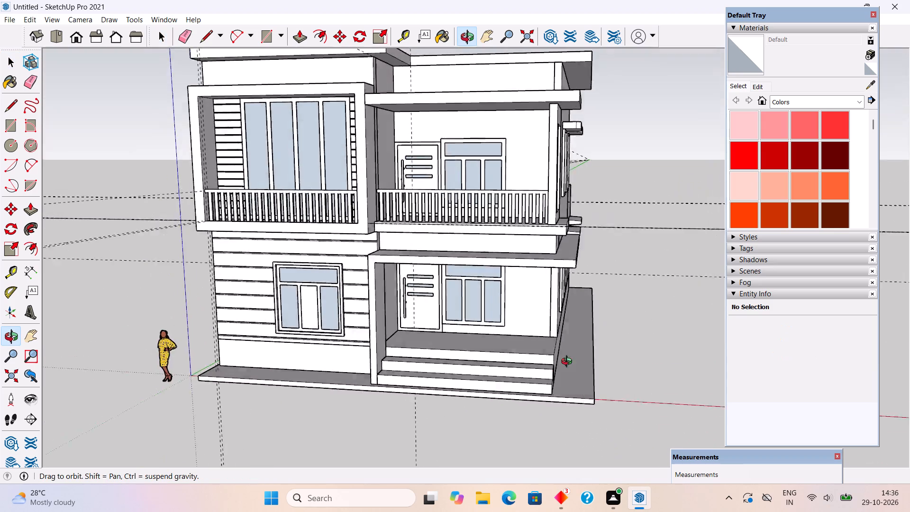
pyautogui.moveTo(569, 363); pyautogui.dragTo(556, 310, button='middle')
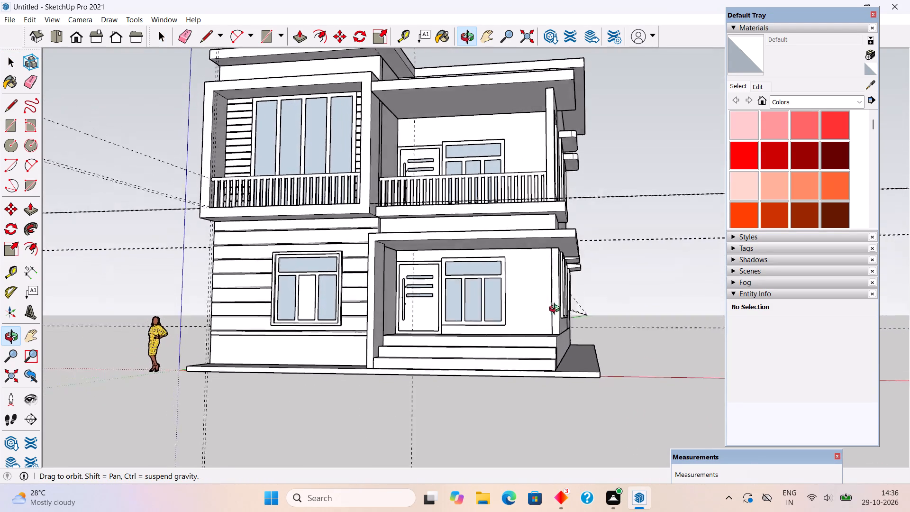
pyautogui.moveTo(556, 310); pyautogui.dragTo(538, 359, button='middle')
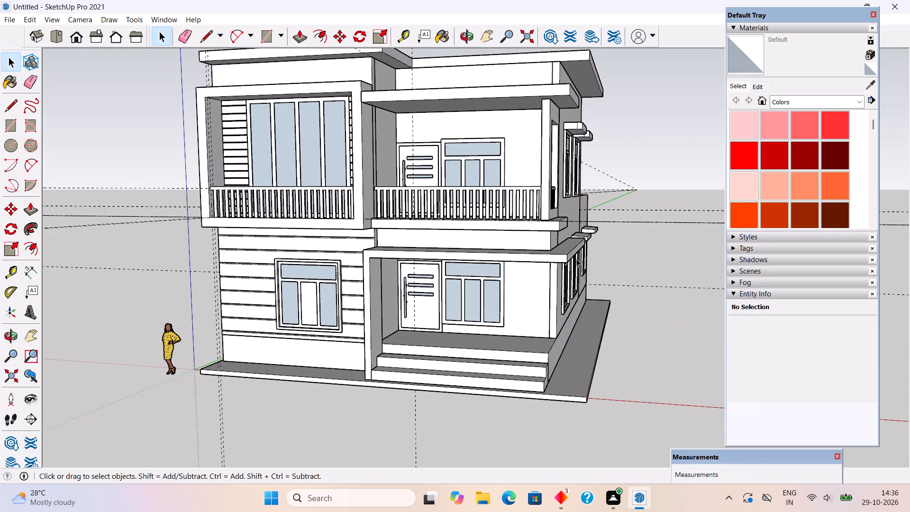
# Draw a 1.2' by 1.2' rectangle on the porch floor at its open front corner above the entrance steps.
pyautogui.scroll(1, 571, 251)
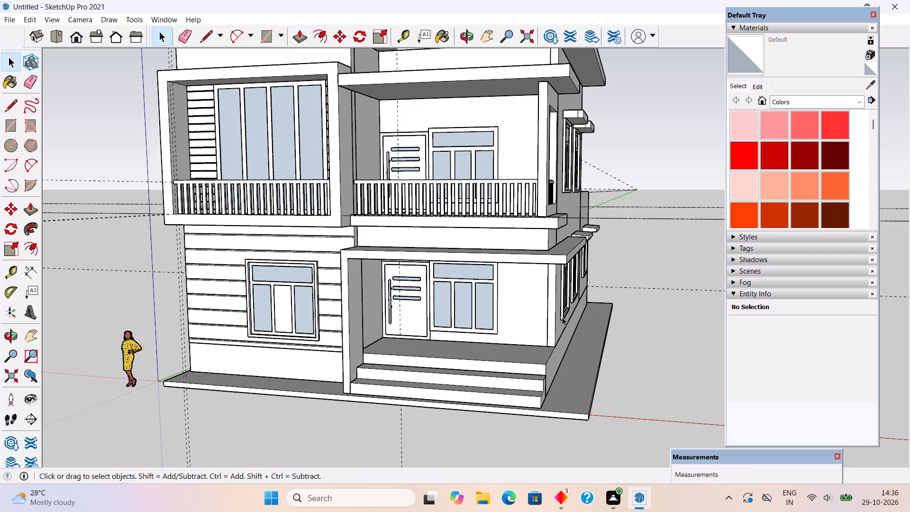
pyautogui.moveTo(562, 335); pyautogui.dragTo(594, 431, button='middle')
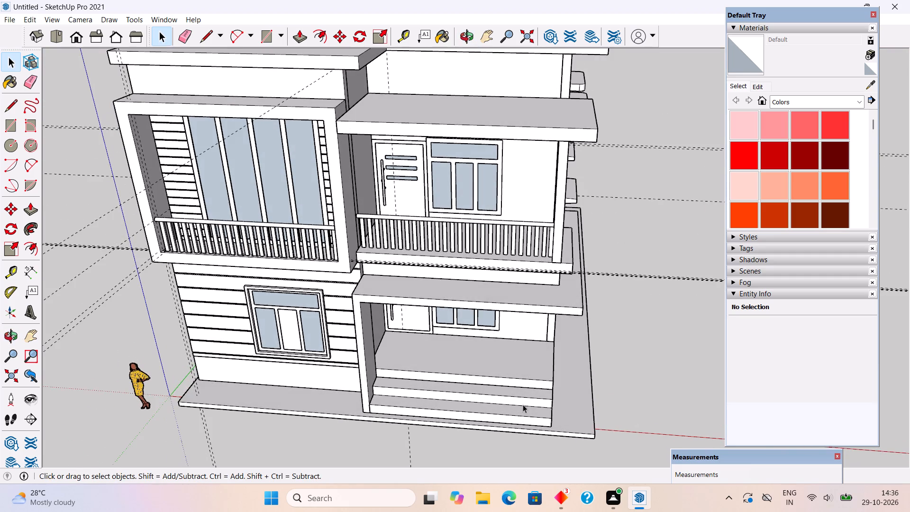
pyautogui.scroll(5, 523, 404)
pyautogui.scroll(3, 552, 377)
pyautogui.moveTo(563, 353); pyautogui.dragTo(568, 347, button='middle')
pyautogui.scroll(2, 568, 347)
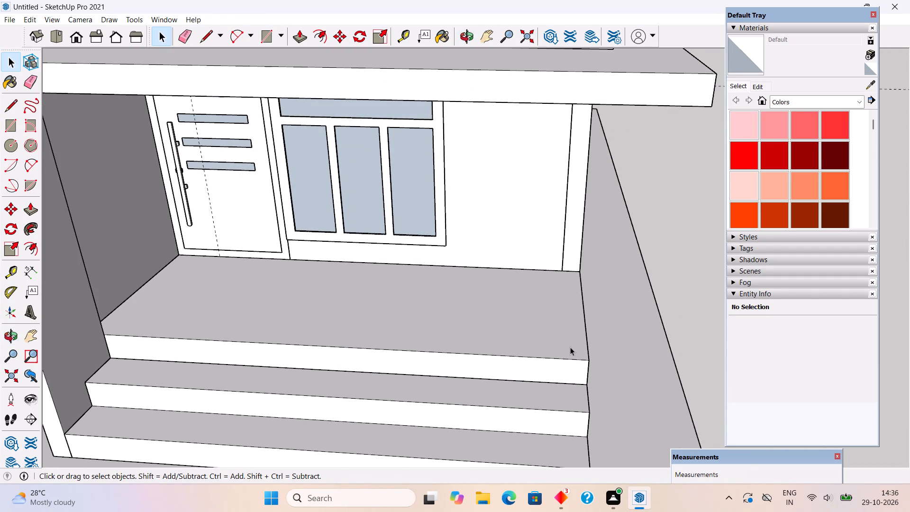
pyautogui.press('r')
pyautogui.click(589, 360)
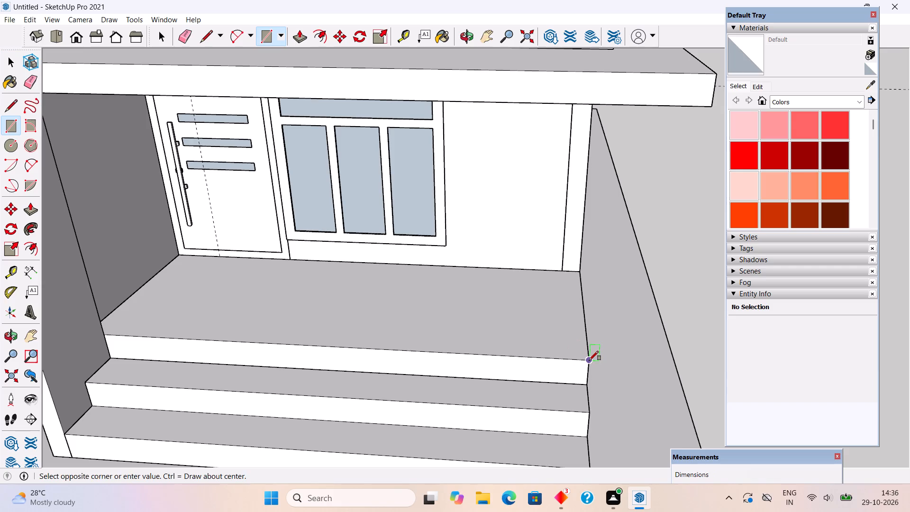
pyautogui.write("1.2'")
pyautogui.write(",1.2'")
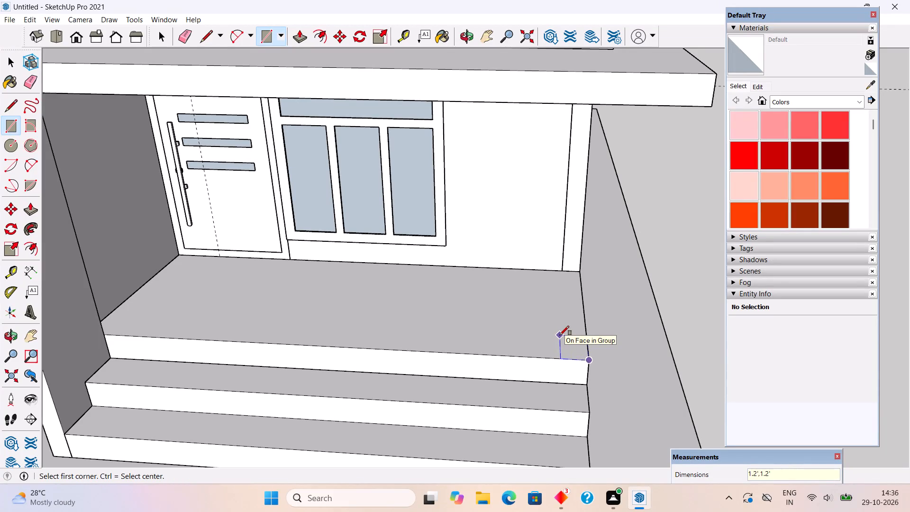
pyautogui.press('Return')
# Push/Pull the square up 9' 3" to the underside of the porch canopy to form a column.
pyautogui.press('p')
pyautogui.click(570, 347)
pyautogui.scroll(-3, 567, 327)
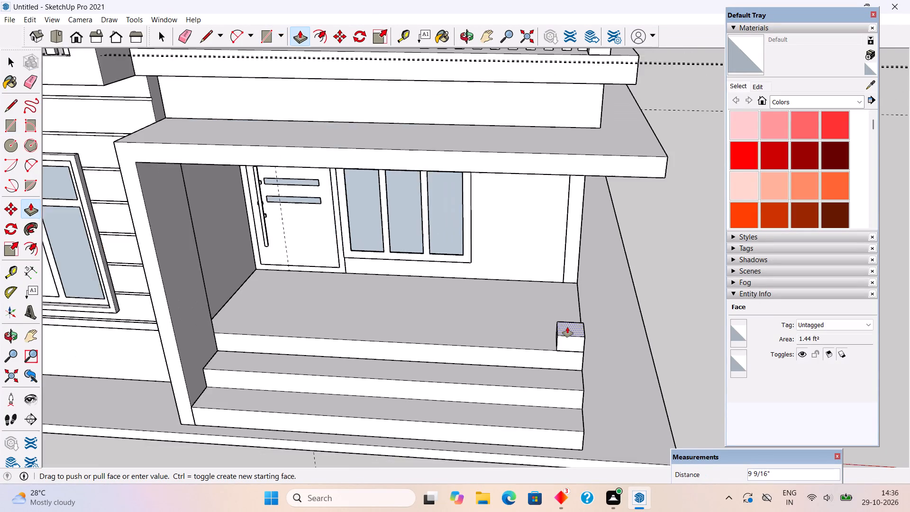
pyautogui.scroll(-5, 567, 327)
pyautogui.click(606, 243)
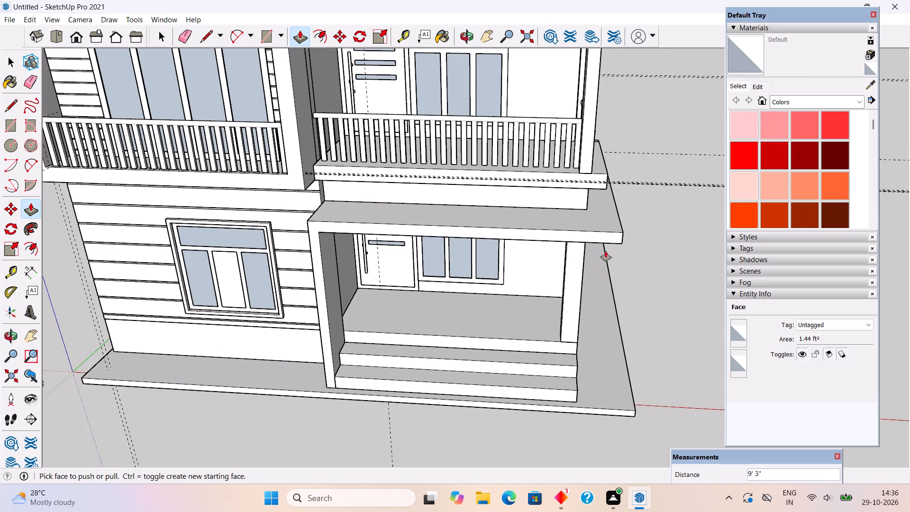
pyautogui.press('space')
# Select all the geometry of the new porch corner column and make it a group.
pyautogui.moveTo(638, 351); pyautogui.dragTo(637, 196, button='middle')
pyautogui.doubleClick(574, 219)
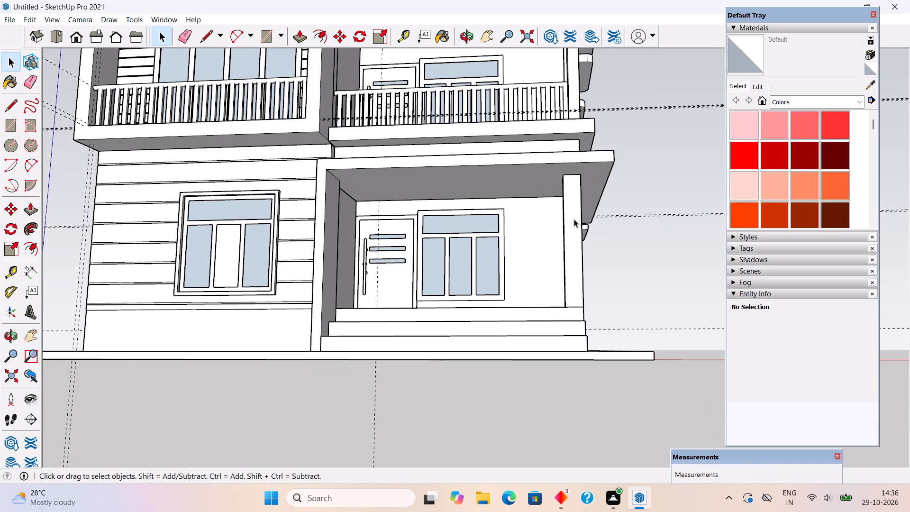
pyautogui.click(574, 219)
pyautogui.rightClick(574, 219)
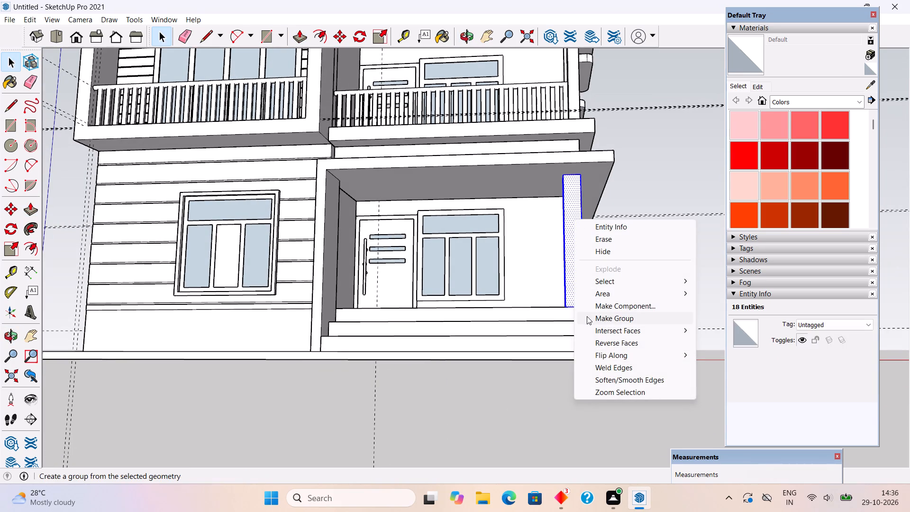
pyautogui.click(587, 316)
pyautogui.click(626, 288)
# Open the base slab group and Push/Pull its front face outward to extend the slab in front of the house.
pyautogui.scroll(-5, 626, 288)
pyautogui.moveTo(541, 278); pyautogui.dragTo(501, 354, button='middle')
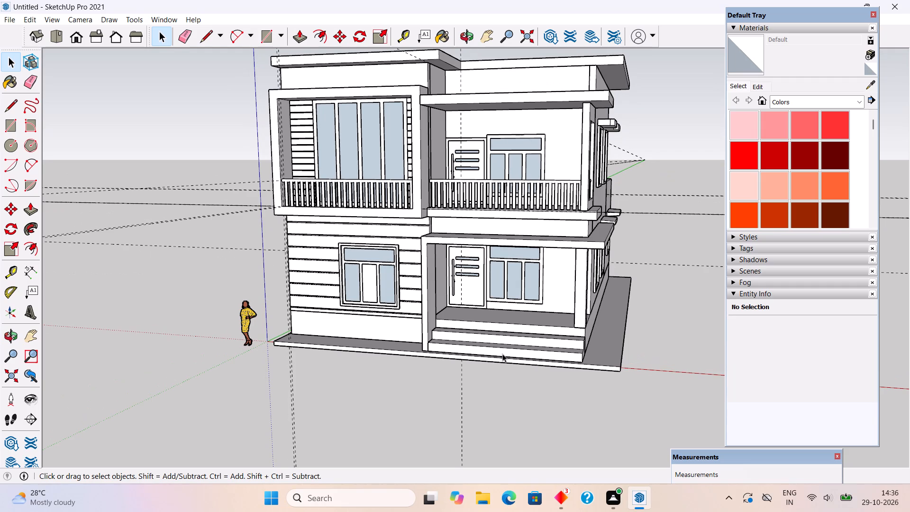
pyautogui.scroll(-6, 502, 354)
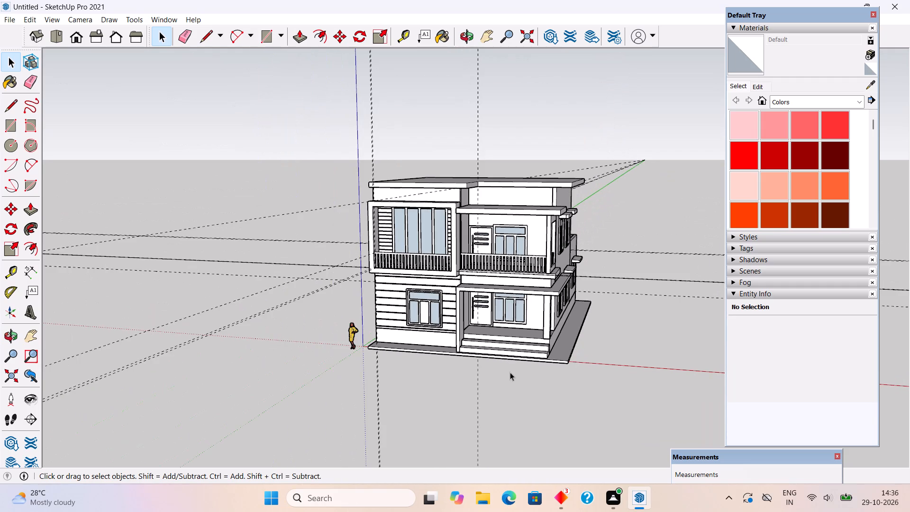
pyautogui.scroll(-4, 510, 376)
pyautogui.moveTo(435, 392); pyautogui.dragTo(569, 463, button='middle')
pyautogui.scroll(5, 483, 380)
pyautogui.scroll(5, 317, 346)
pyautogui.scroll(3, 628, 371)
pyautogui.scroll(4, 575, 347)
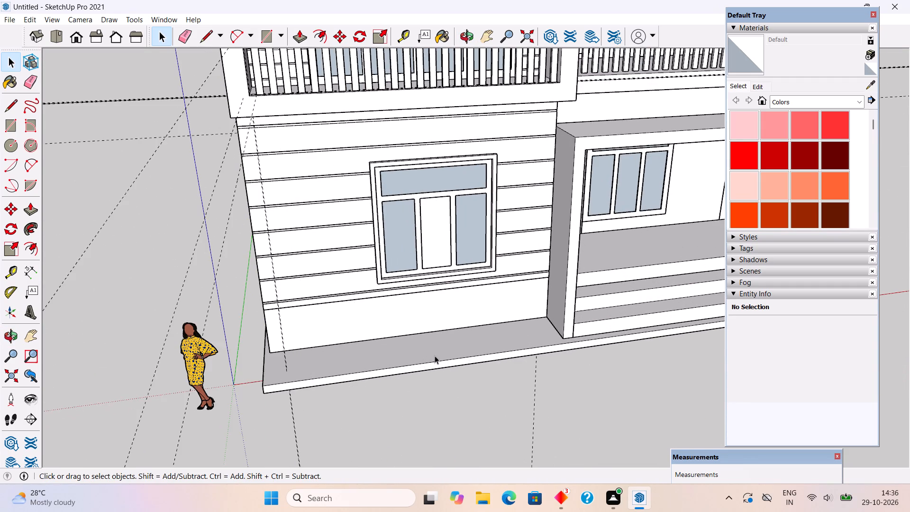
pyautogui.moveTo(400, 371); pyautogui.dragTo(336, 383, button='middle')
pyautogui.tripleClick(402, 362)
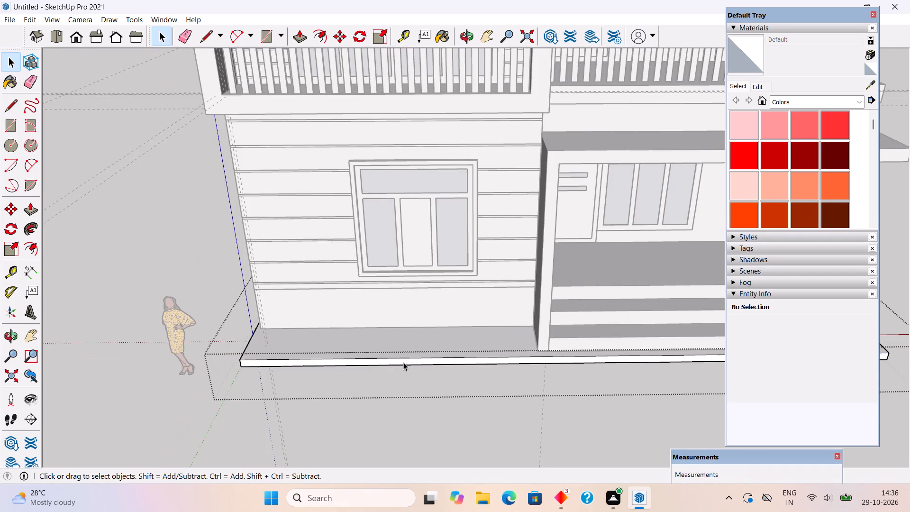
pyautogui.press('p')
pyautogui.click(405, 362)
pyautogui.scroll(1, 413, 405)
pyautogui.scroll(-6, 413, 405)
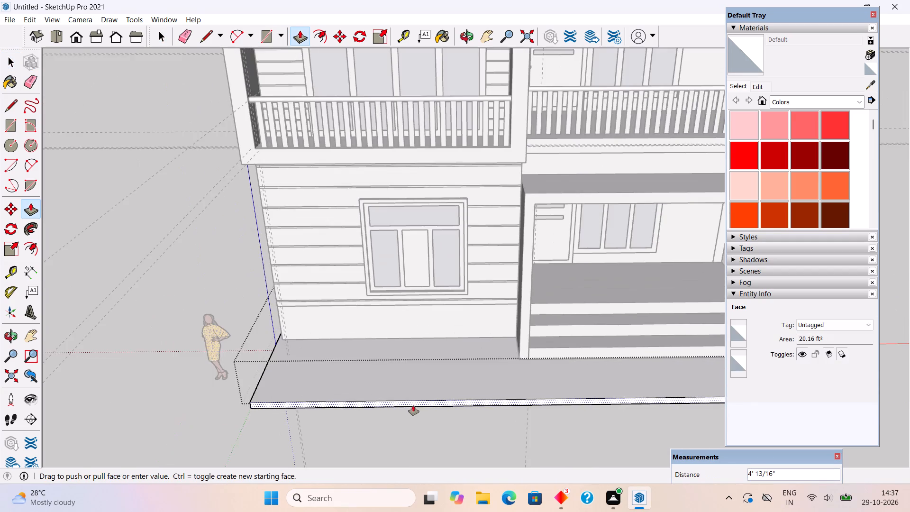
pyautogui.scroll(-4, 413, 405)
pyautogui.click(433, 438)
pyautogui.press('space')
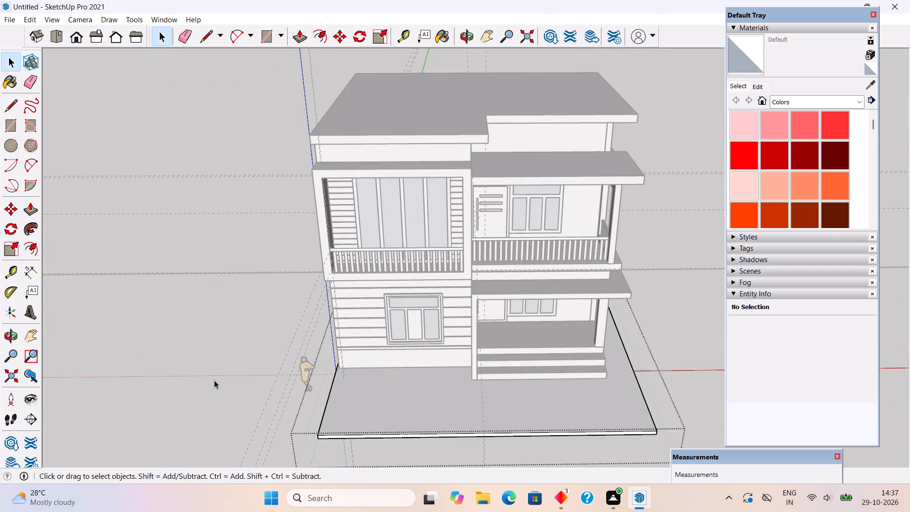
pyautogui.click(214, 380)
# Build a box about 18' 1" by 3' and 2' 3" high on the slab, between the house corner and porch column below the ground-floor window.
pyautogui.scroll(9, 469, 401)
pyautogui.moveTo(486, 357); pyautogui.dragTo(557, 371, button='middle')
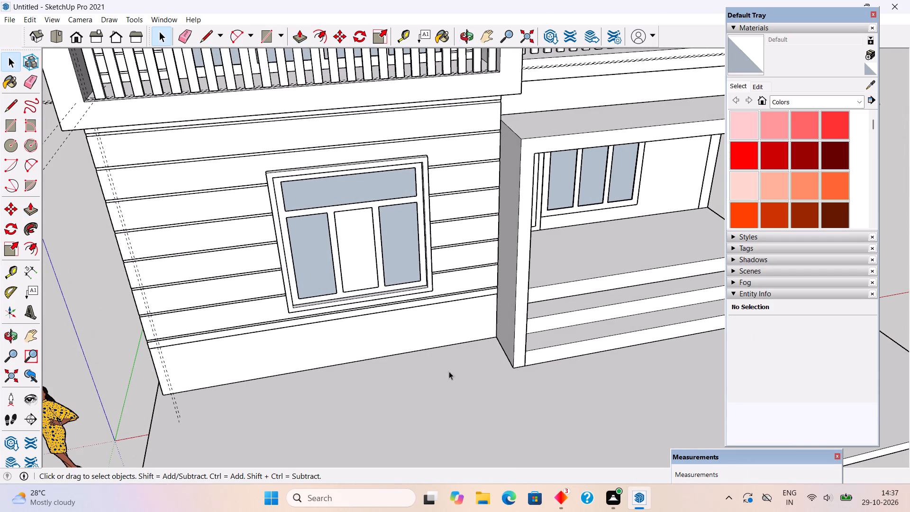
pyautogui.press('r')
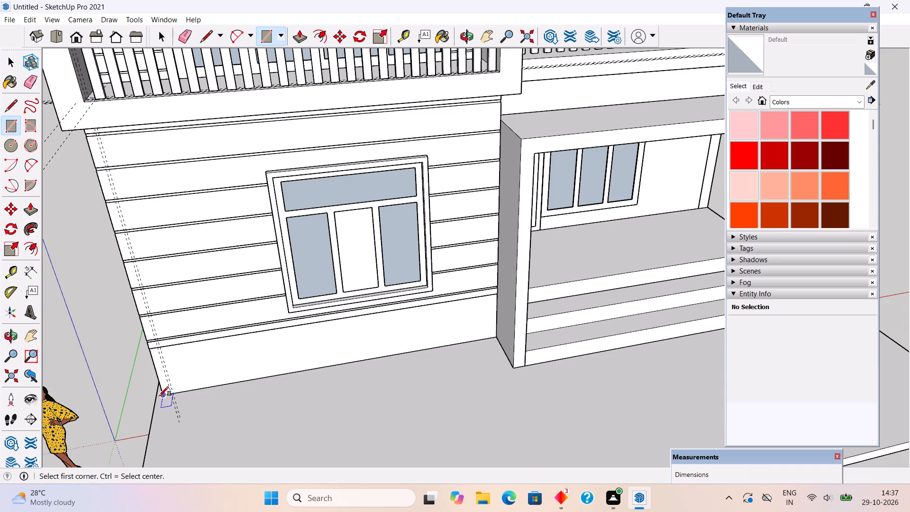
pyautogui.click(159, 396)
pyautogui.click(511, 370)
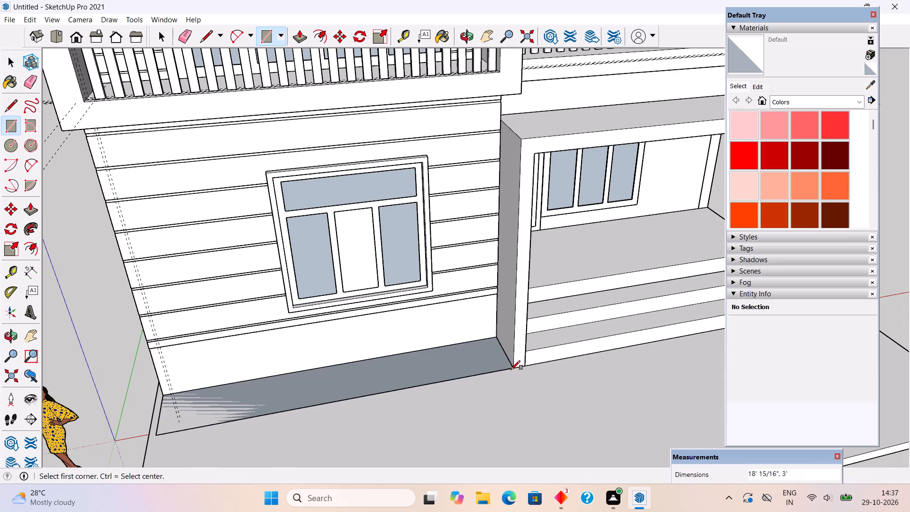
pyautogui.press('p')
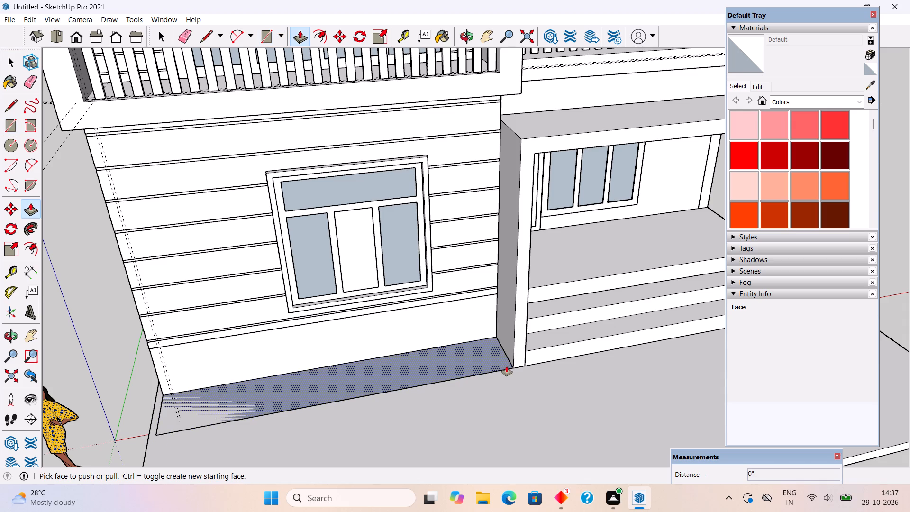
pyautogui.click(507, 366)
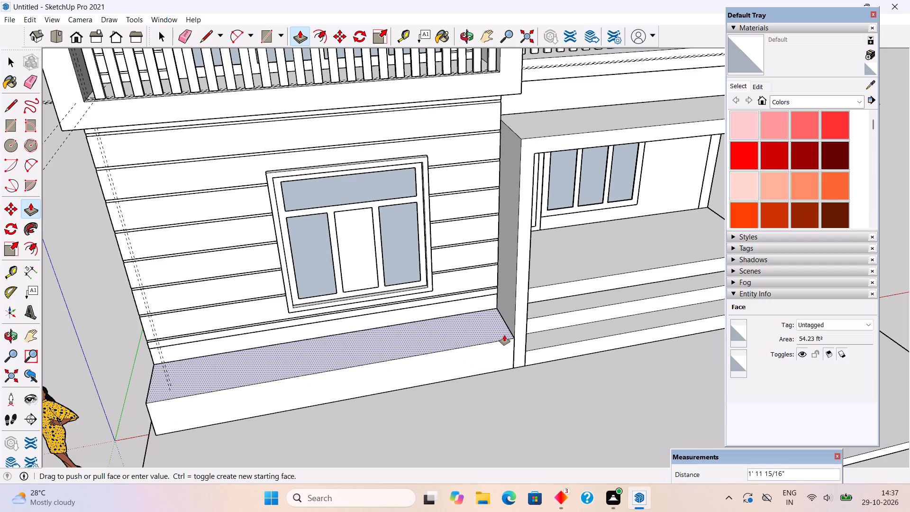
pyautogui.click(507, 332)
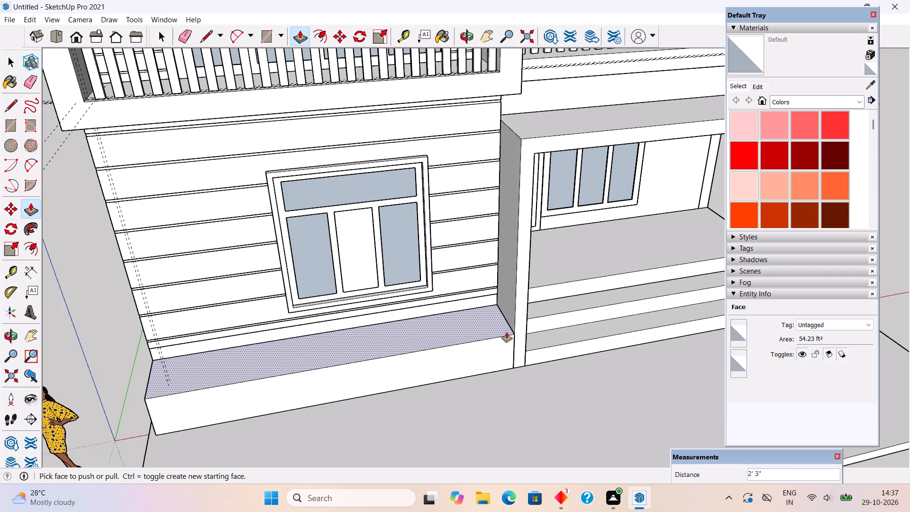
# Offset the box's top face inward and push the inner face down slightly to form a shallow planter recess.
pyautogui.press('f')
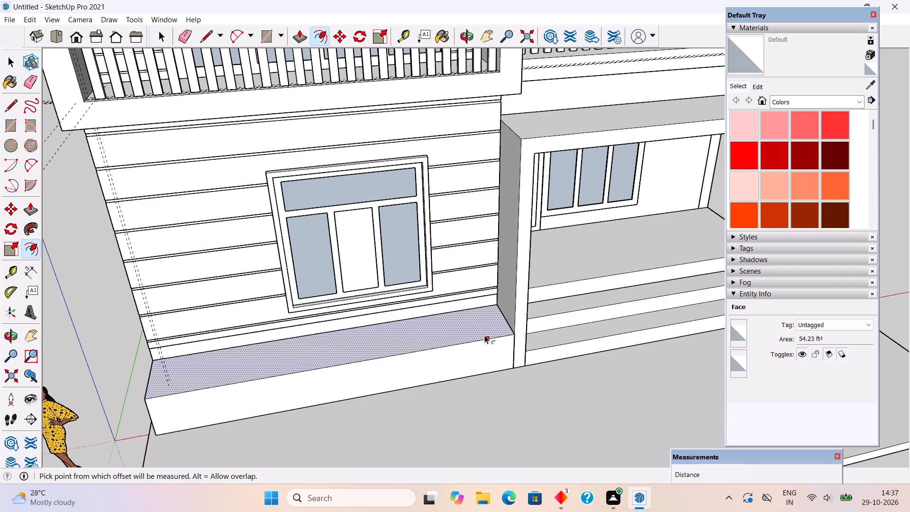
pyautogui.click(484, 335)
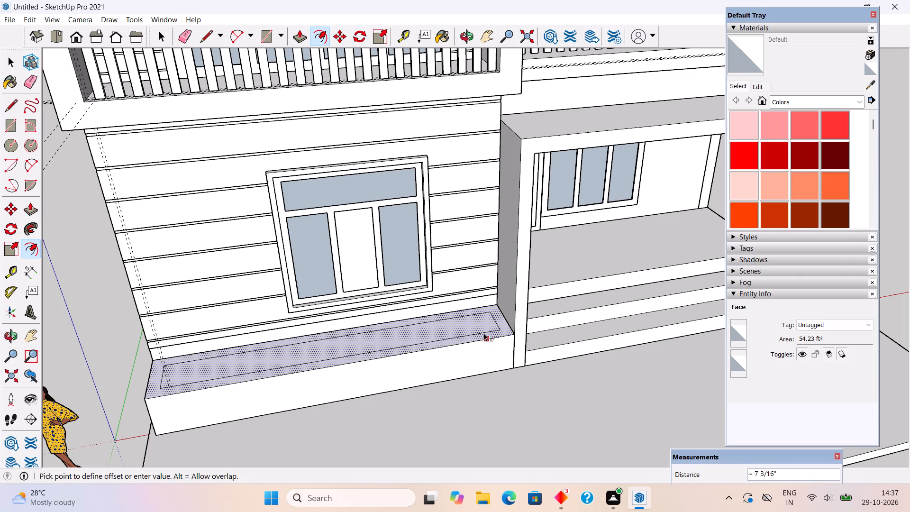
pyautogui.click(484, 334)
pyautogui.press('space')
pyautogui.click(479, 329)
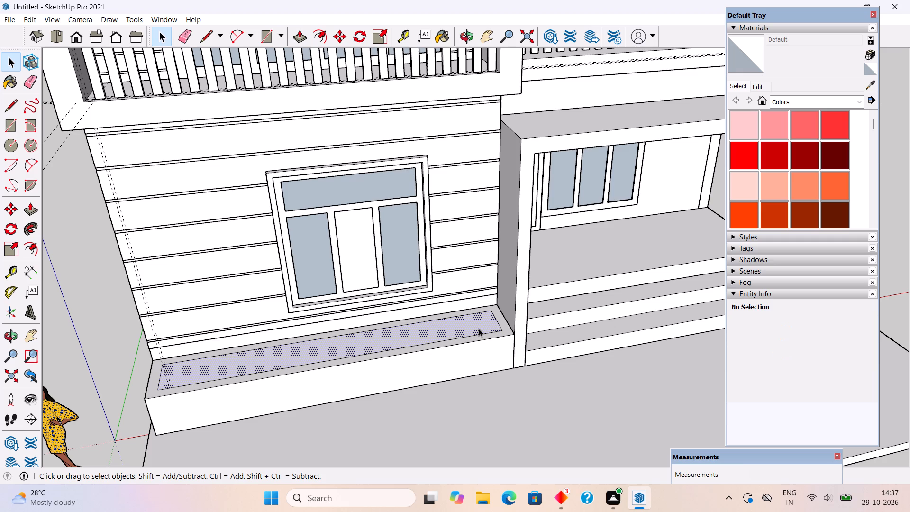
pyautogui.press('p')
pyautogui.click(479, 329)
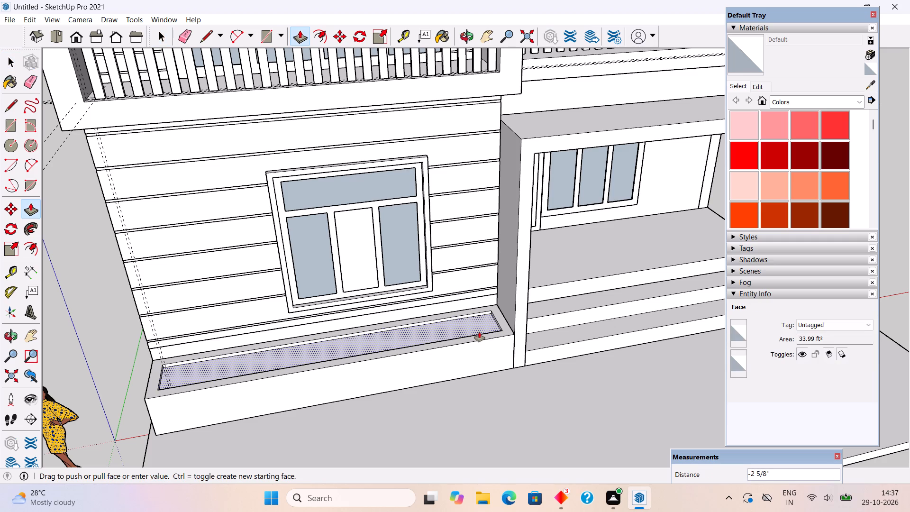
pyautogui.scroll(9, 479, 329)
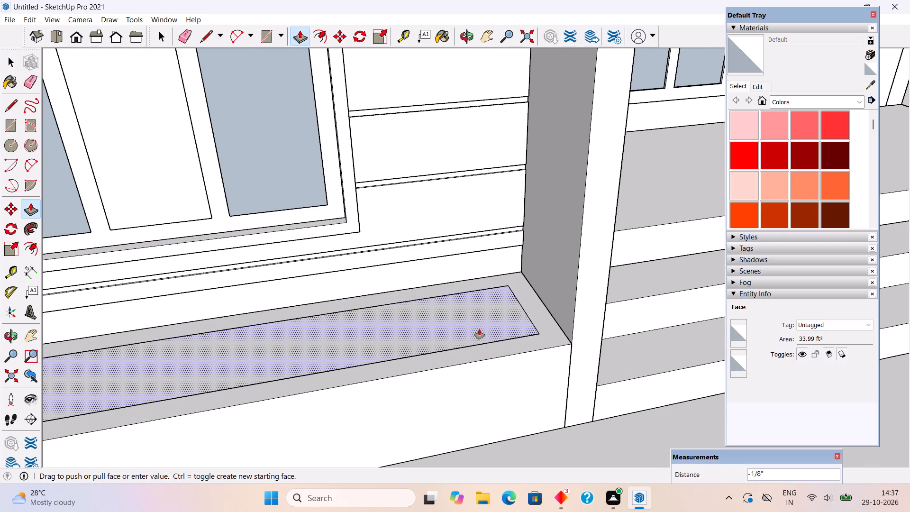
pyautogui.click(480, 331)
# Select all the geometry of the planter box below the front window and make it a group.
pyautogui.press('space')
pyautogui.tripleClick(498, 348)
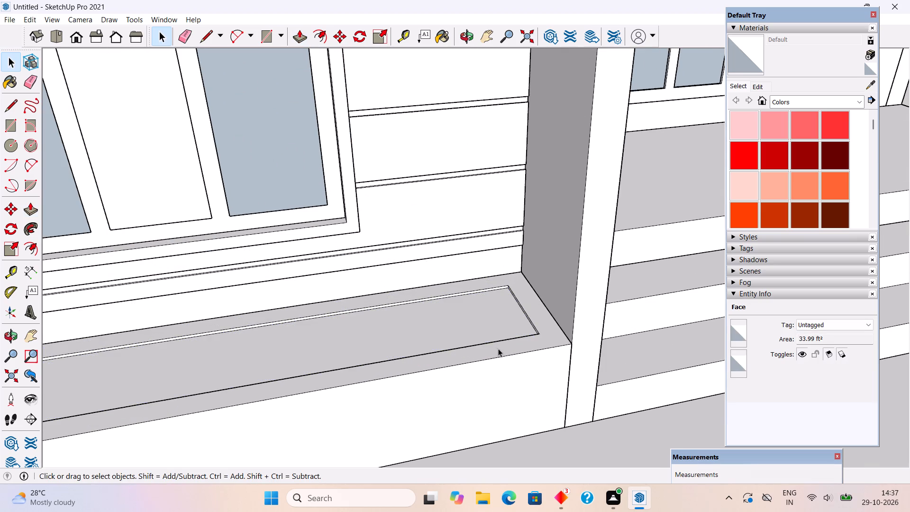
pyautogui.rightClick(498, 348)
pyautogui.click(538, 271)
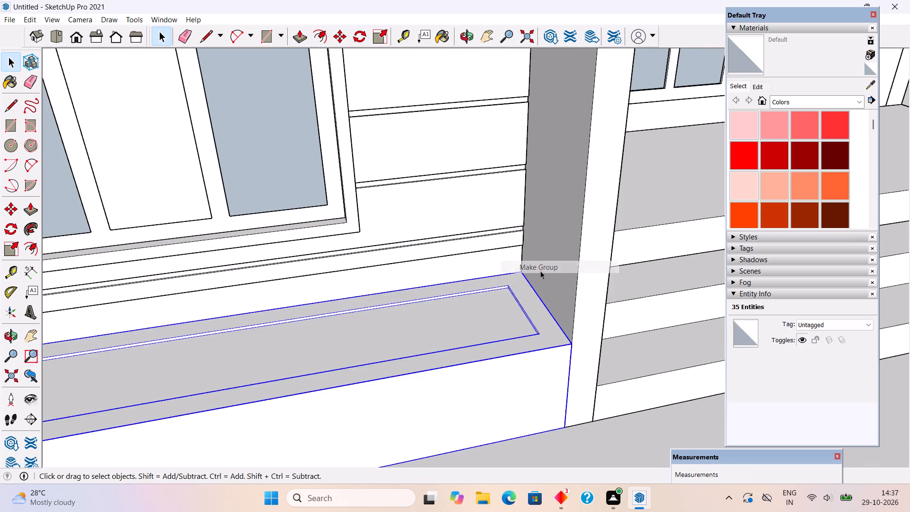
pyautogui.scroll(-17, 542, 279)
pyautogui.moveTo(540, 324); pyautogui.dragTo(520, 280, button='middle')
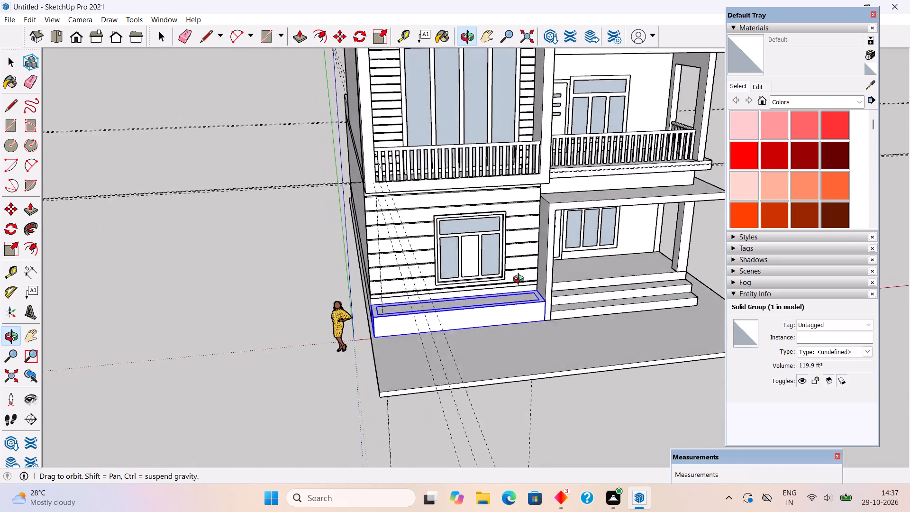
pyautogui.moveTo(520, 280); pyautogui.dragTo(511, 266, button='middle')
pyautogui.click(337, 235)
# Examine the whole house from the front and side, including the planter box, porch column and extended slab.
pyautogui.scroll(-4, 328, 252)
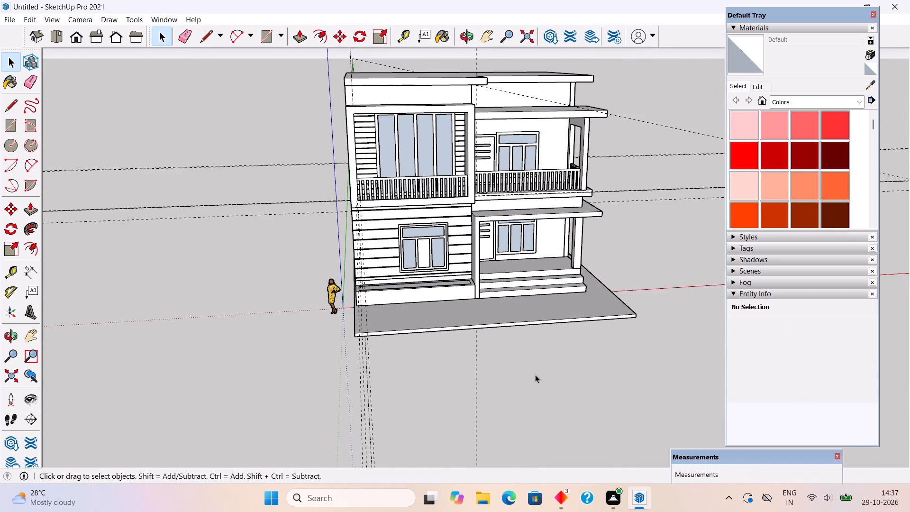
pyautogui.moveTo(523, 346); pyautogui.dragTo(283, 303, button='middle')
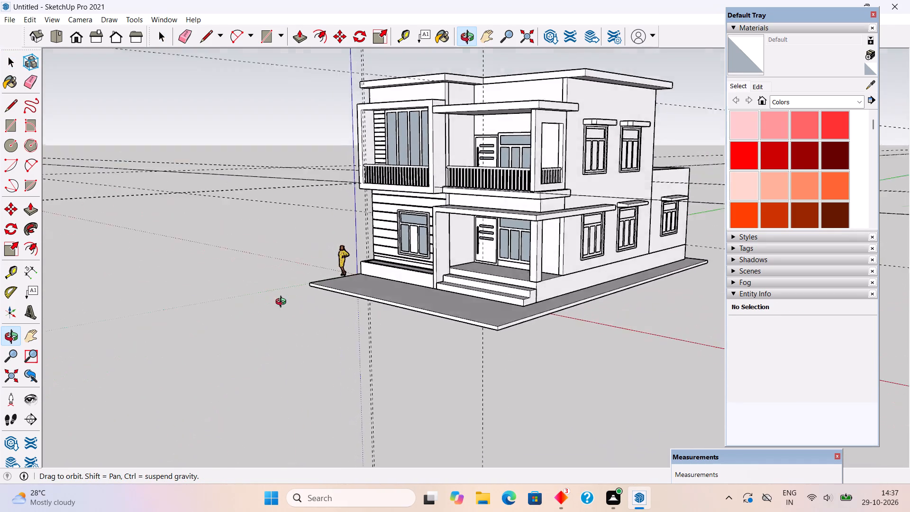
pyautogui.moveTo(283, 303); pyautogui.dragTo(373, 303, button='middle')
pyautogui.scroll(-1, 373, 303)
pyautogui.moveTo(410, 305); pyautogui.dragTo(414, 283, button='middle')
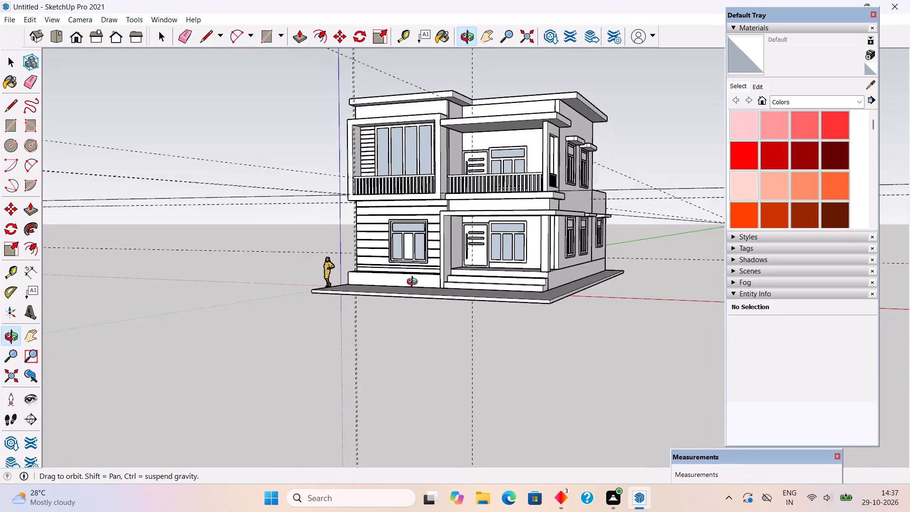
pyautogui.moveTo(414, 283); pyautogui.dragTo(364, 266, button='middle')
pyautogui.scroll(-2, 364, 266)
pyautogui.scroll(2, 364, 266)
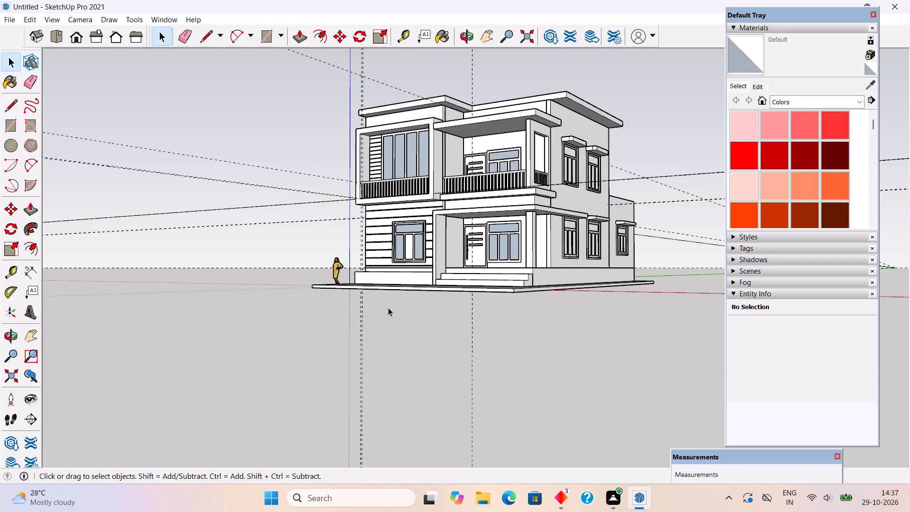
pyautogui.moveTo(418, 312); pyautogui.dragTo(489, 323, button='middle')
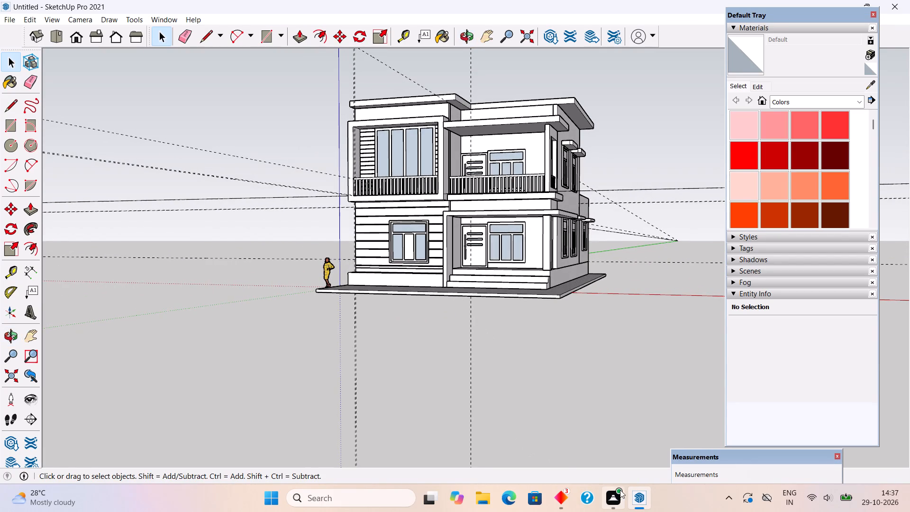
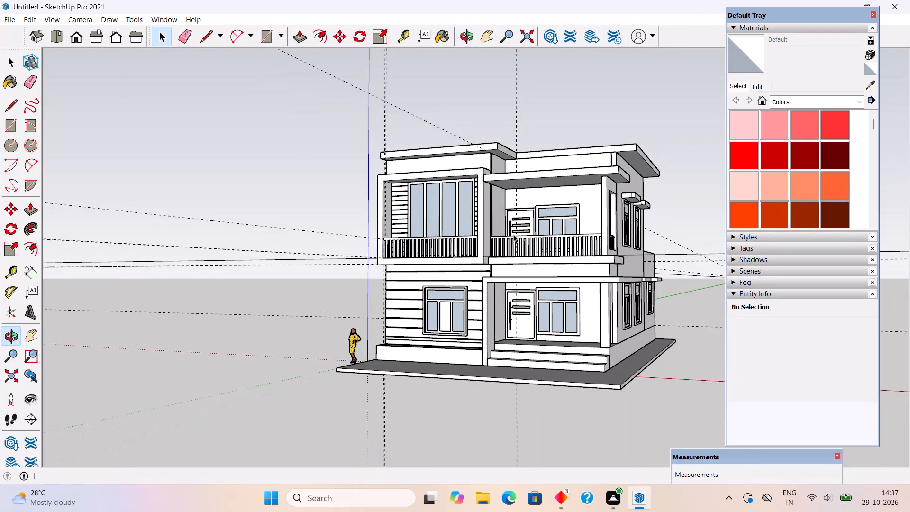
# Paint the horizontally clad front wall, the porch column-and-canopy frame and the balcony roof slab with Color M02.
pyautogui.scroll(1, 513, 234)
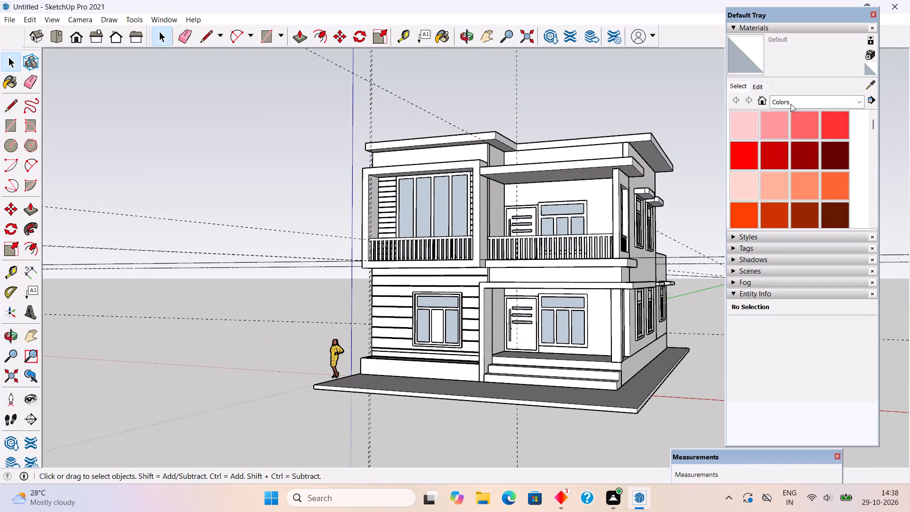
pyautogui.scroll(-13, 792, 144)
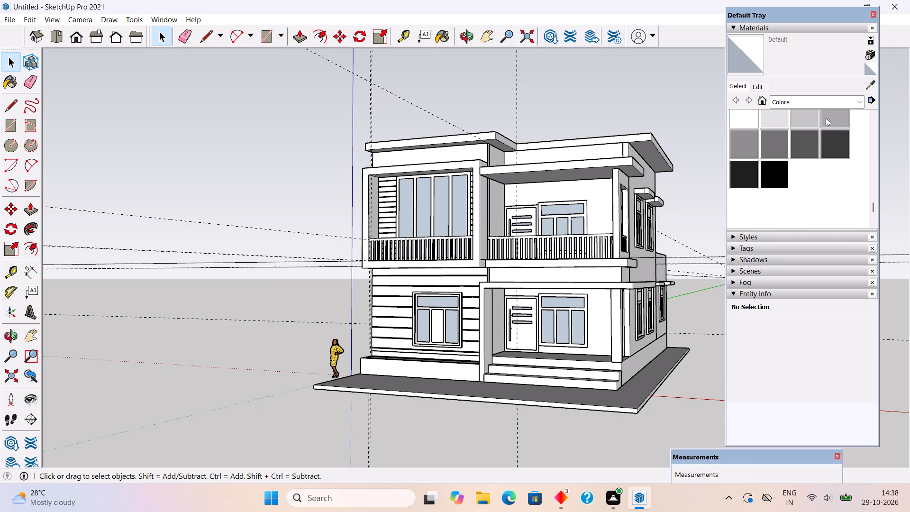
pyautogui.click(808, 119)
pyautogui.scroll(3, 493, 300)
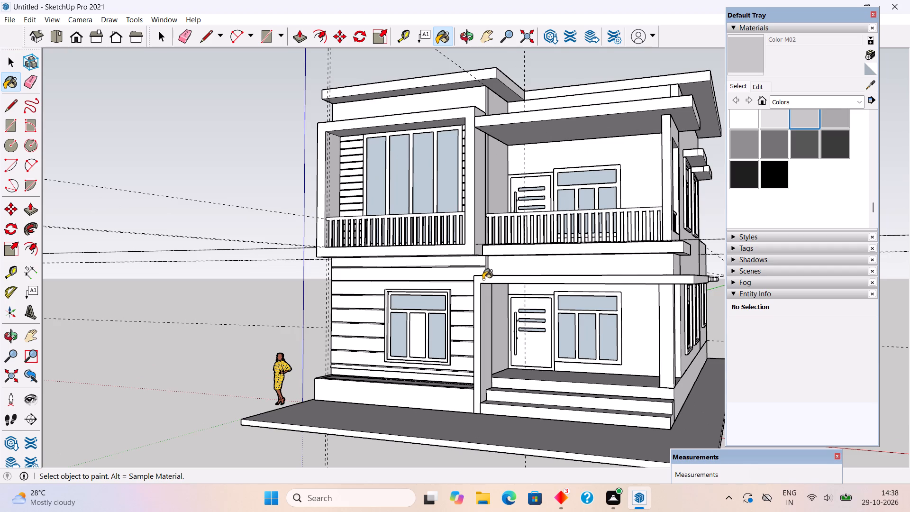
pyautogui.click(453, 275)
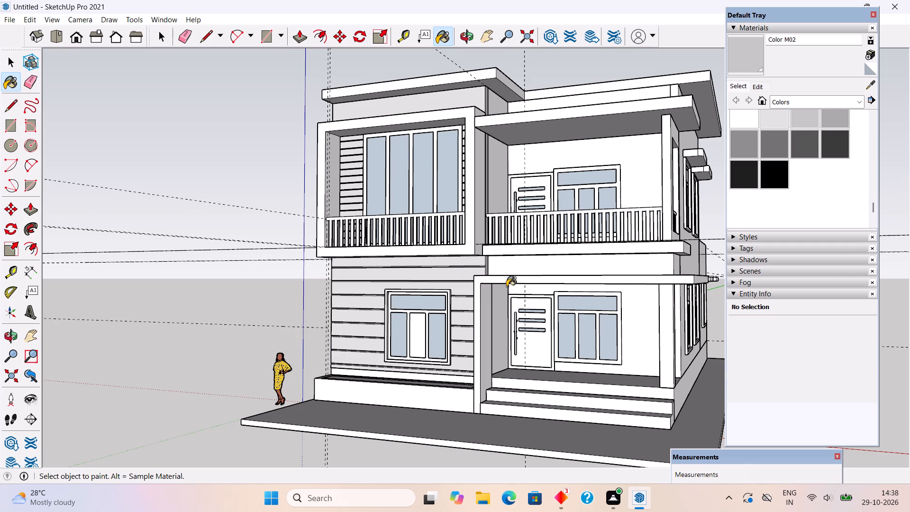
pyautogui.click(476, 299)
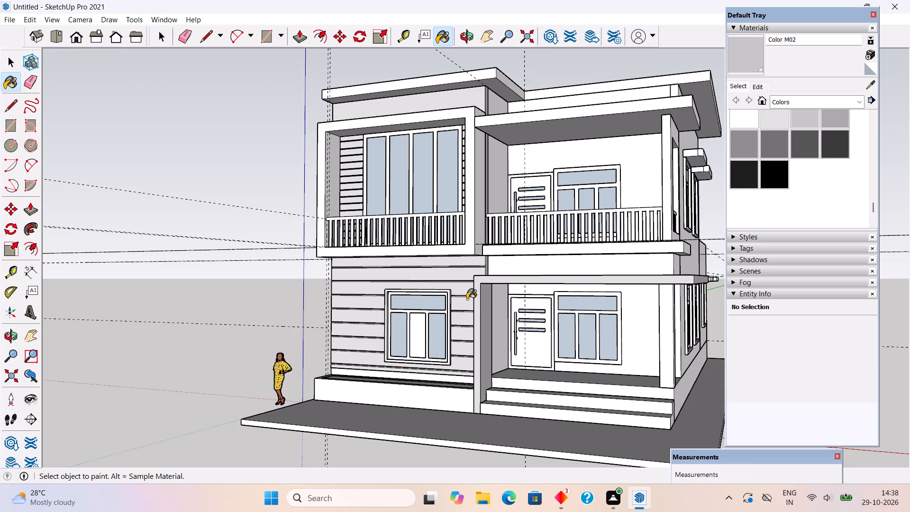
pyautogui.click(525, 119)
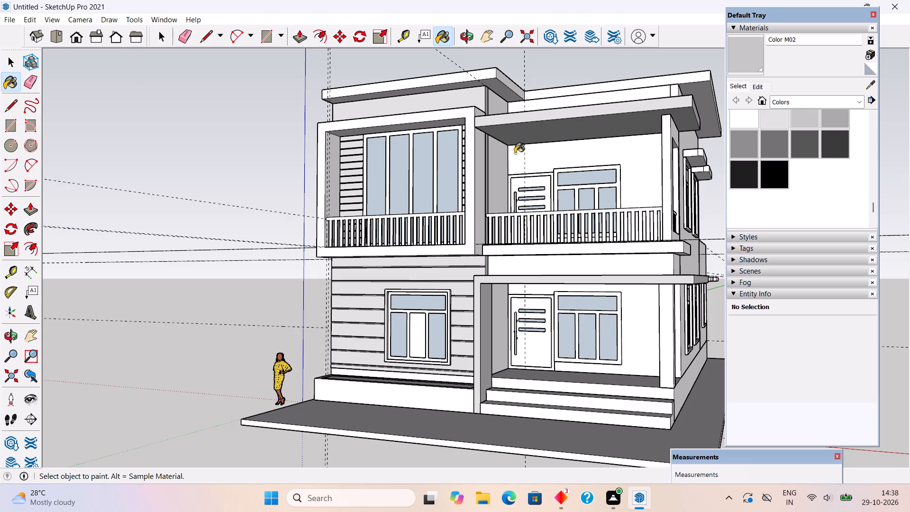
# Paint the wall band above the porch canopy, the balcony roof slab and the main roof slab with Color M05.
pyautogui.click(772, 148)
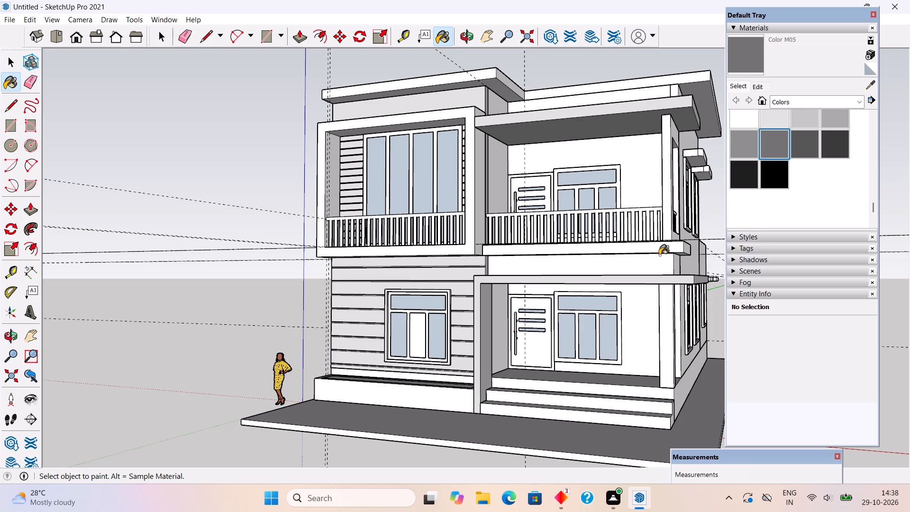
pyautogui.click(655, 262)
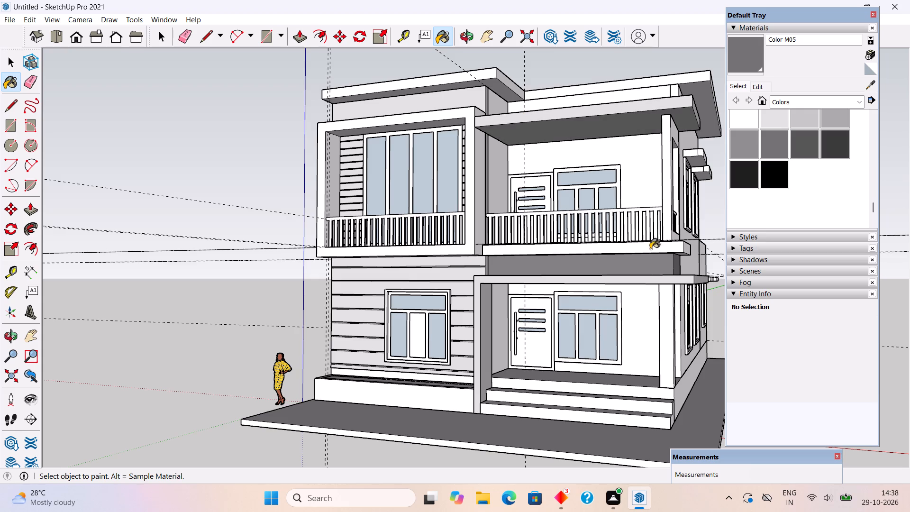
pyautogui.click(590, 119)
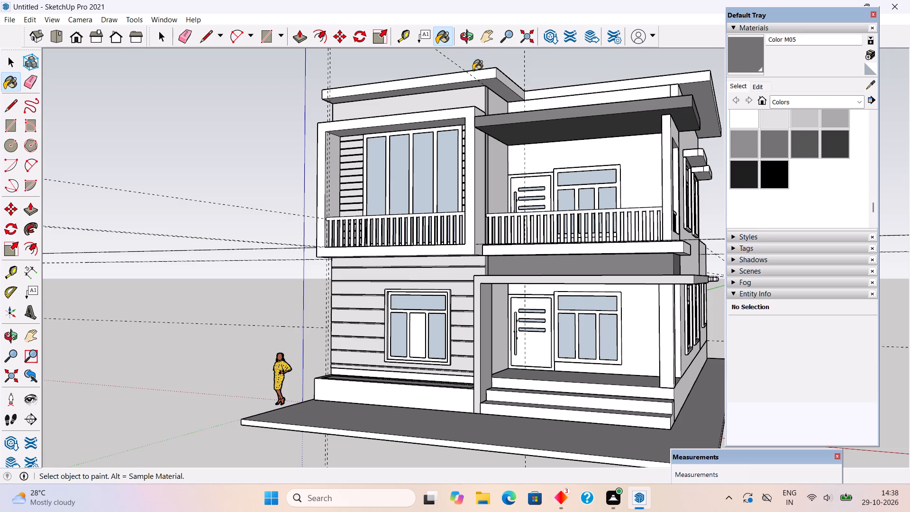
pyautogui.click(473, 70)
# Open the clad front wall for editing and paint its top two full-width ground-floor grooves with Color M05.
pyautogui.scroll(-2, 534, 181)
pyautogui.moveTo(659, 281); pyautogui.dragTo(687, 283, button='middle')
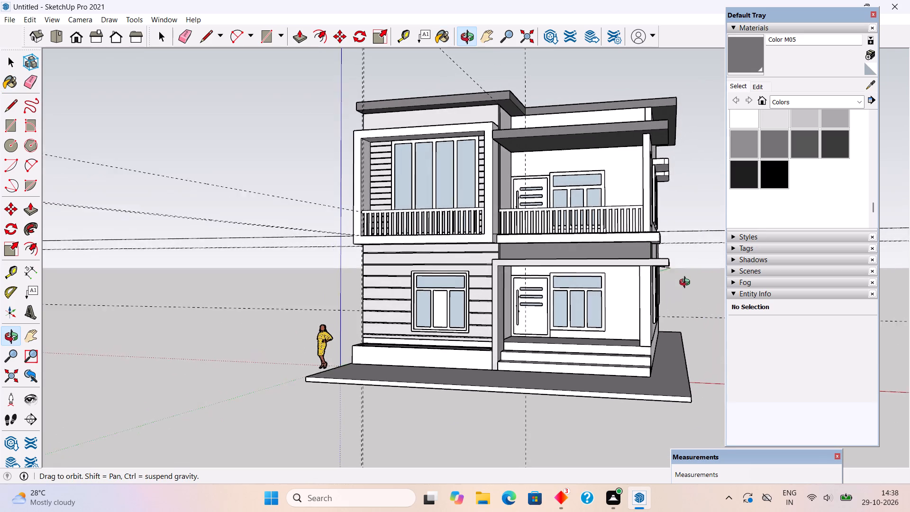
pyautogui.moveTo(687, 283); pyautogui.dragTo(625, 278, button='middle')
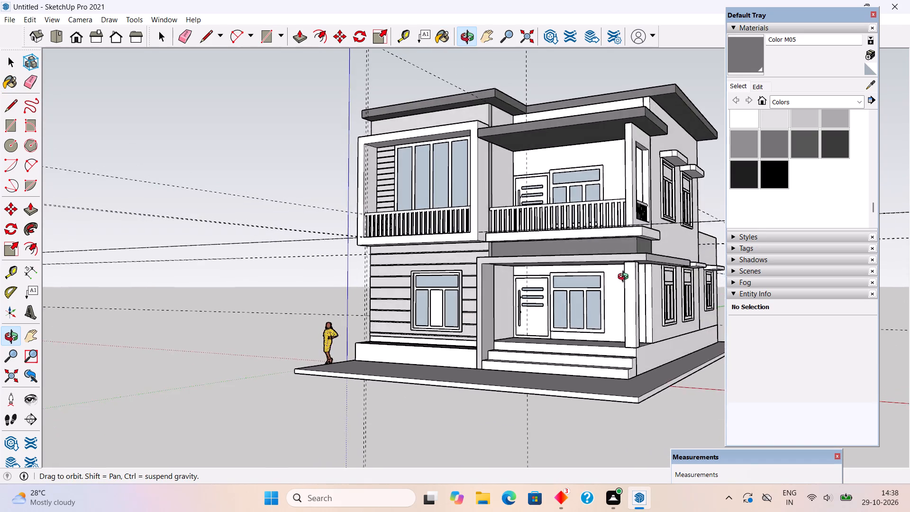
pyautogui.moveTo(625, 278); pyautogui.dragTo(729, 249, button='middle')
pyautogui.scroll(4, 350, 292)
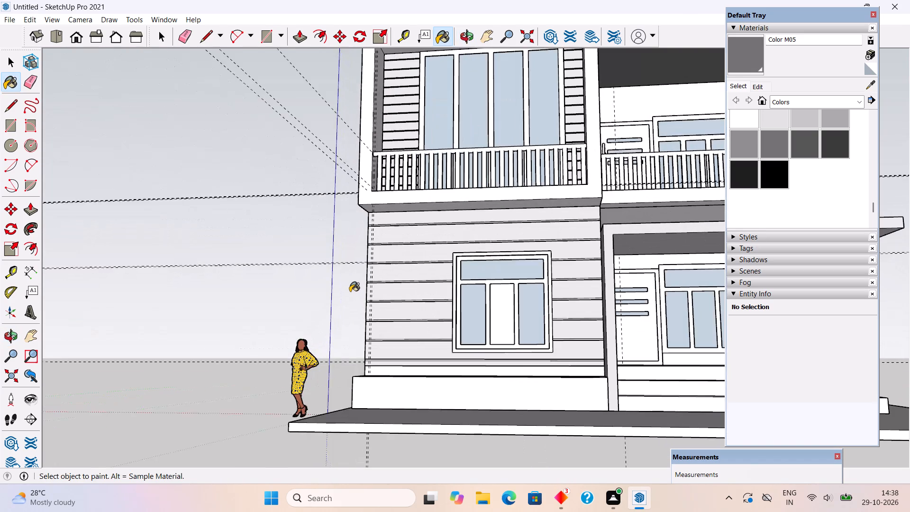
pyautogui.press('space')
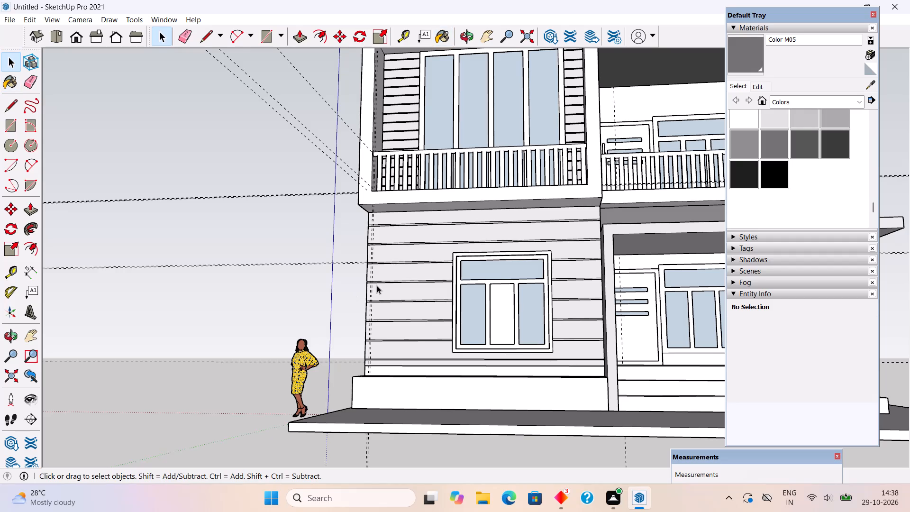
pyautogui.scroll(1, 377, 285)
pyautogui.scroll(-3, 377, 285)
pyautogui.moveTo(379, 287); pyautogui.dragTo(382, 290, button='middle')
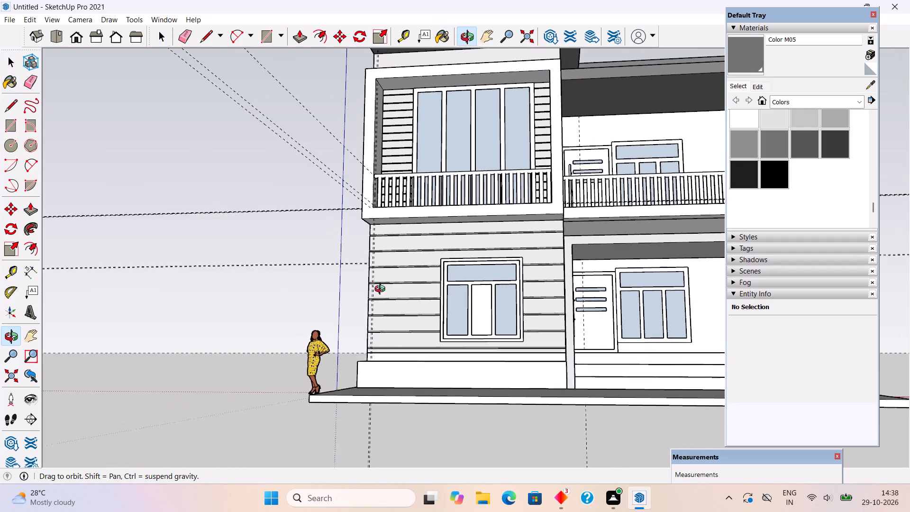
pyautogui.moveTo(382, 290); pyautogui.dragTo(458, 303, button='middle')
pyautogui.scroll(5, 435, 293)
pyautogui.tripleClick(429, 278)
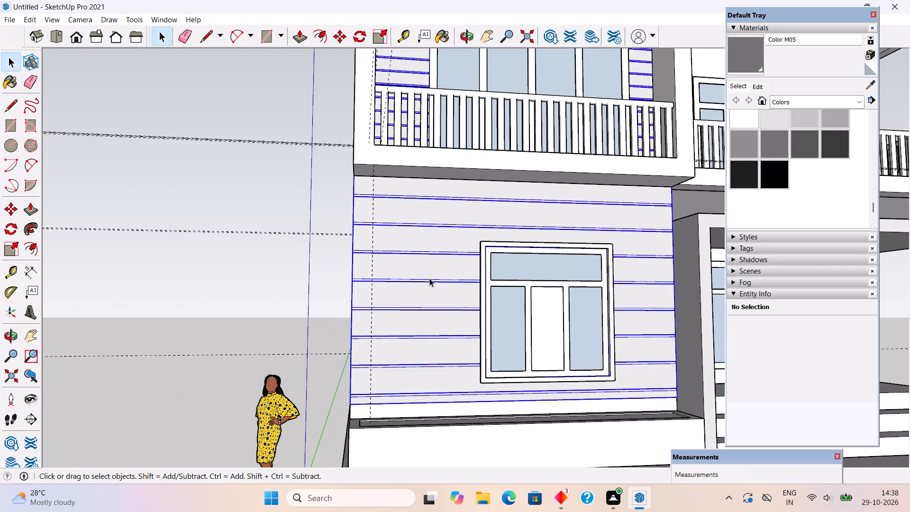
pyautogui.scroll(6, 429, 278)
pyautogui.moveTo(429, 283); pyautogui.dragTo(478, 353, button='middle')
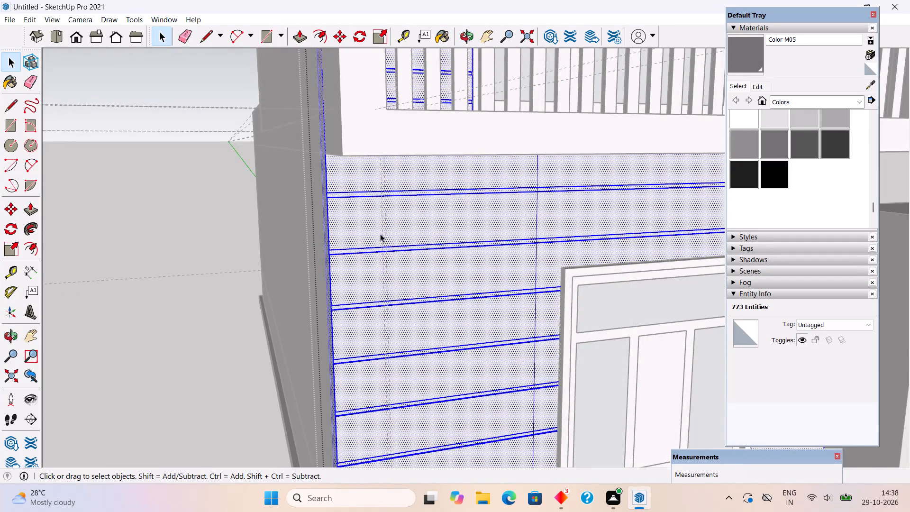
pyautogui.scroll(5, 376, 193)
pyautogui.click(376, 193)
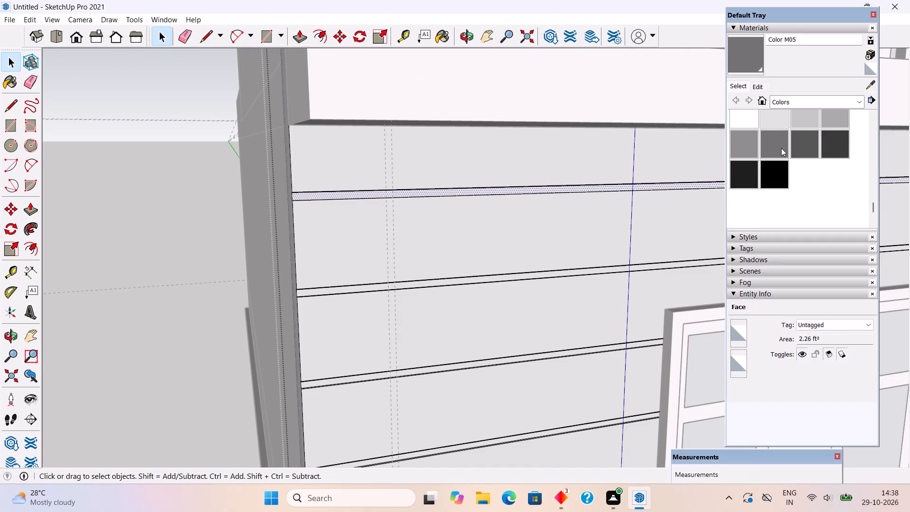
pyautogui.click(775, 148)
pyautogui.scroll(3, 429, 212)
pyautogui.click(414, 189)
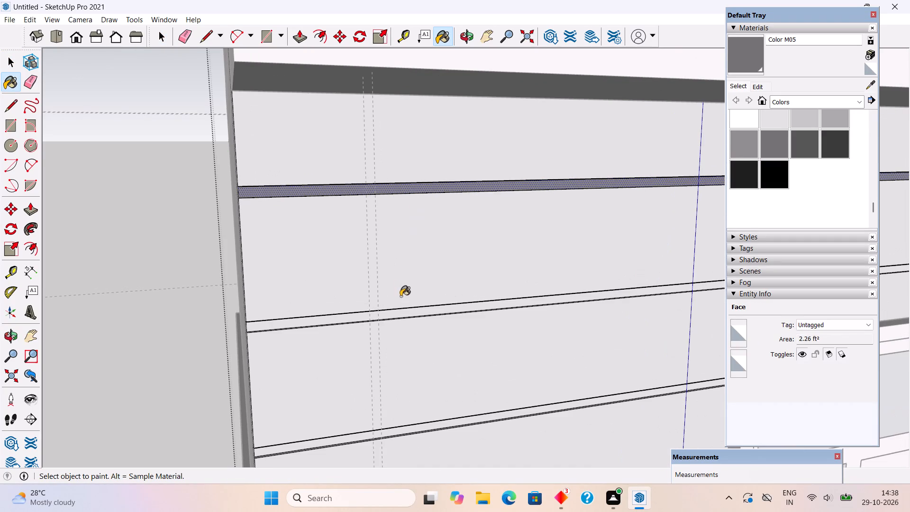
pyautogui.scroll(5, 400, 314)
pyautogui.click(400, 314)
# Paint the five grooves left of the ground-floor window and the full-width groove beneath it with Color M05.
pyautogui.scroll(-9, 381, 246)
pyautogui.scroll(2, 394, 354)
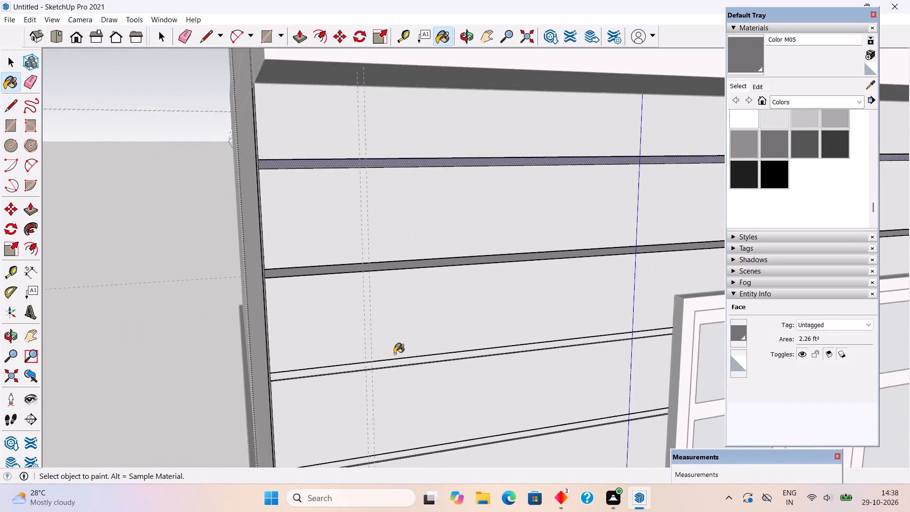
pyautogui.scroll(2, 394, 354)
pyautogui.click(397, 365)
pyautogui.scroll(-9, 365, 209)
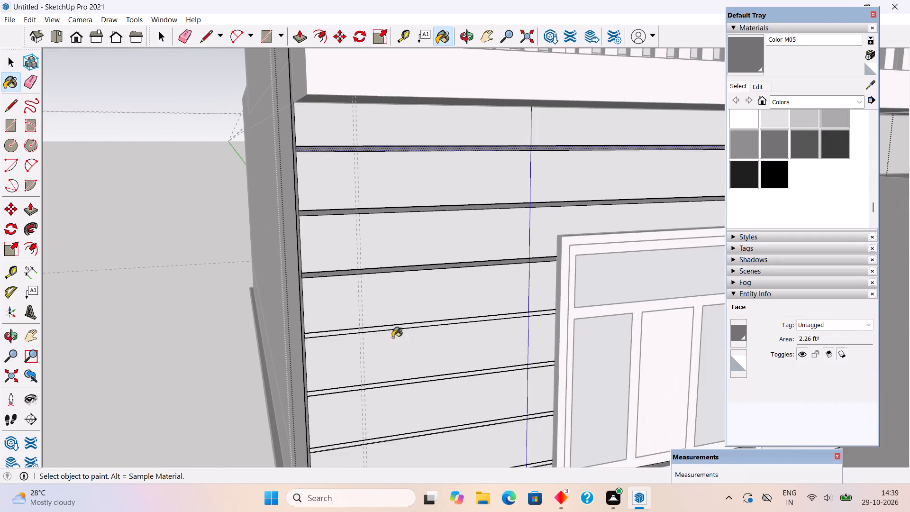
pyautogui.scroll(5, 394, 346)
pyautogui.click(396, 315)
pyautogui.scroll(-4, 364, 209)
pyautogui.scroll(5, 387, 353)
pyautogui.click(387, 345)
pyautogui.scroll(-4, 359, 247)
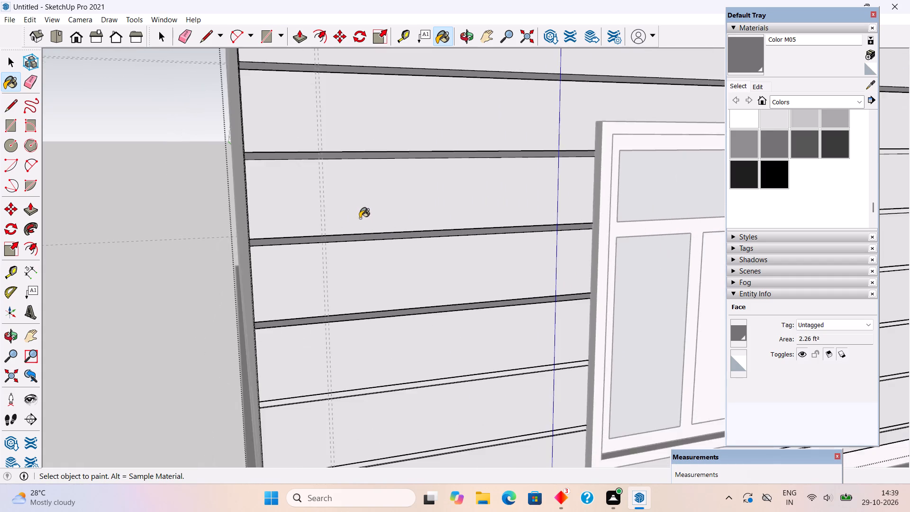
pyautogui.scroll(-4, 360, 218)
pyautogui.scroll(5, 337, 374)
pyautogui.click(328, 320)
pyautogui.scroll(-5, 308, 223)
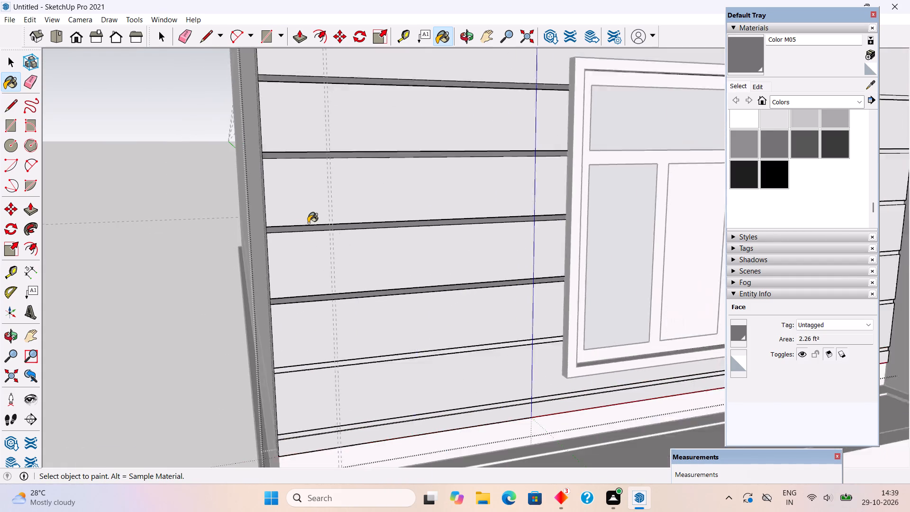
pyautogui.scroll(-4, 308, 220)
pyautogui.scroll(5, 324, 320)
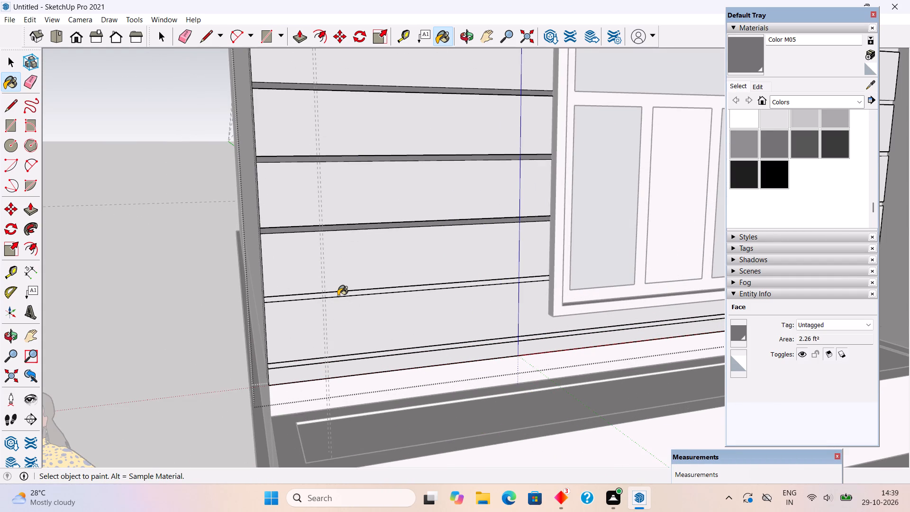
pyautogui.click(339, 294)
pyautogui.scroll(5, 360, 368)
pyautogui.click(363, 349)
pyautogui.scroll(-4, 360, 347)
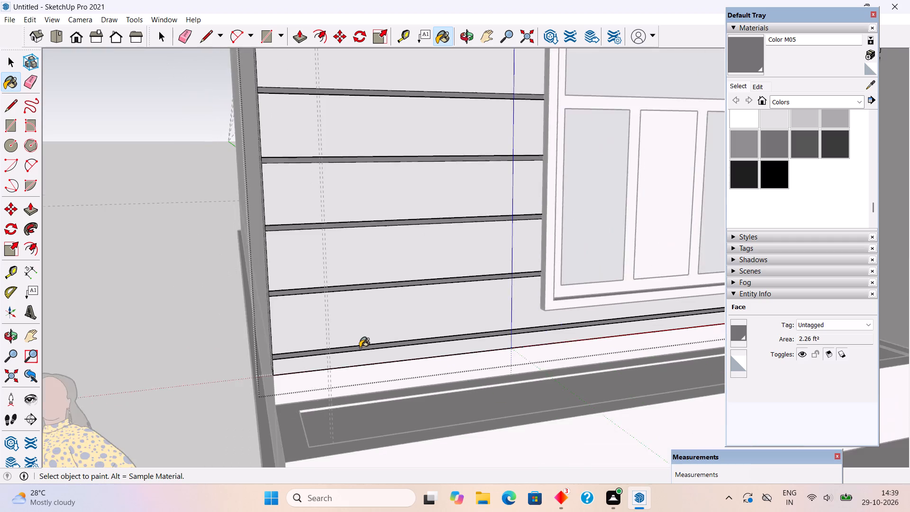
# Paint the five grooves right of the ground-floor window with Color M05, and leave the clad wall's editing mode.
pyautogui.scroll(-12, 360, 347)
pyautogui.scroll(3, 567, 219)
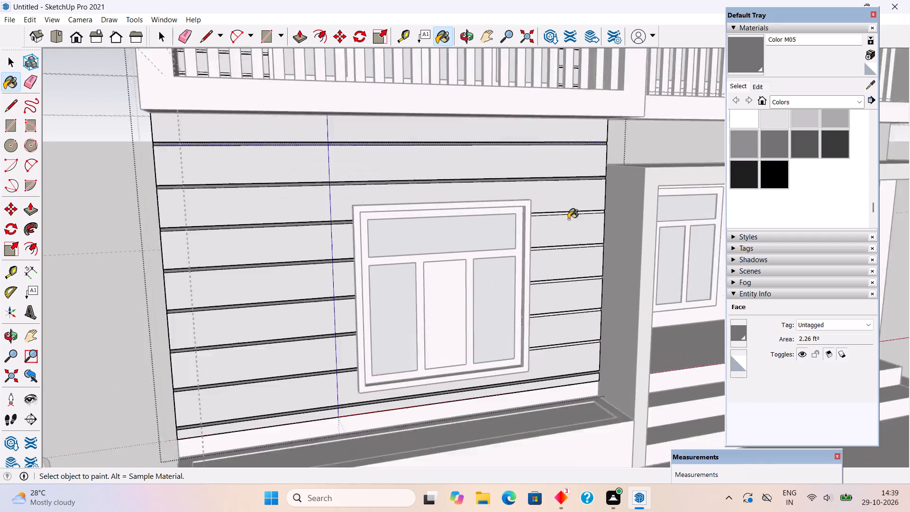
pyautogui.scroll(6, 568, 219)
pyautogui.click(566, 214)
pyautogui.scroll(4, 560, 267)
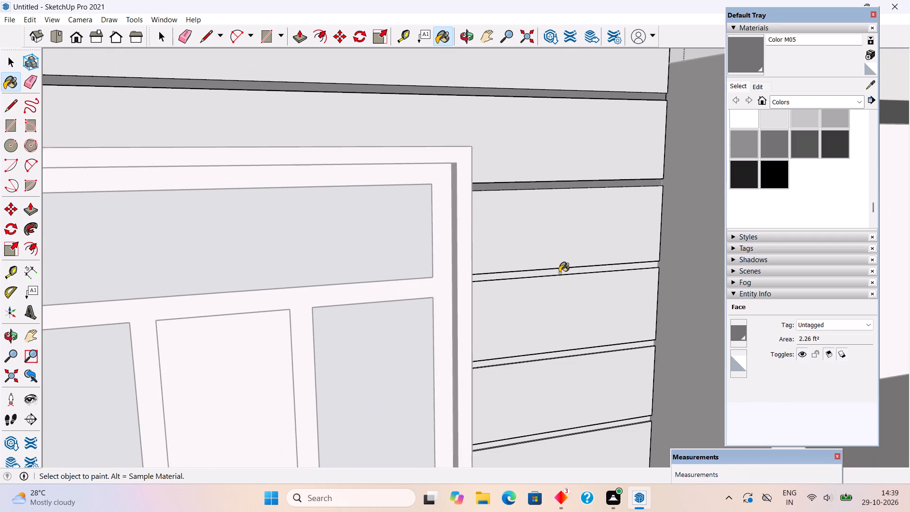
pyautogui.click(559, 273)
pyautogui.click(552, 354)
pyautogui.scroll(-5, 494, 255)
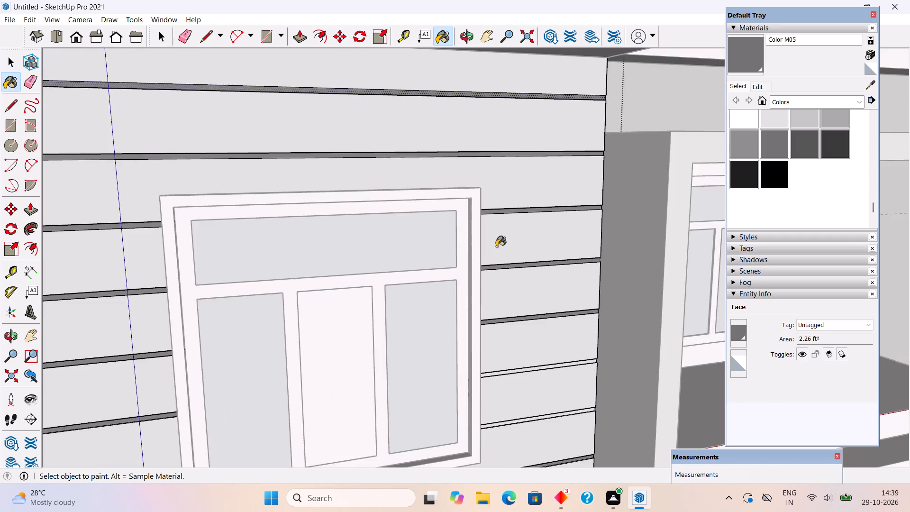
pyautogui.scroll(-5, 496, 247)
pyautogui.scroll(10, 521, 384)
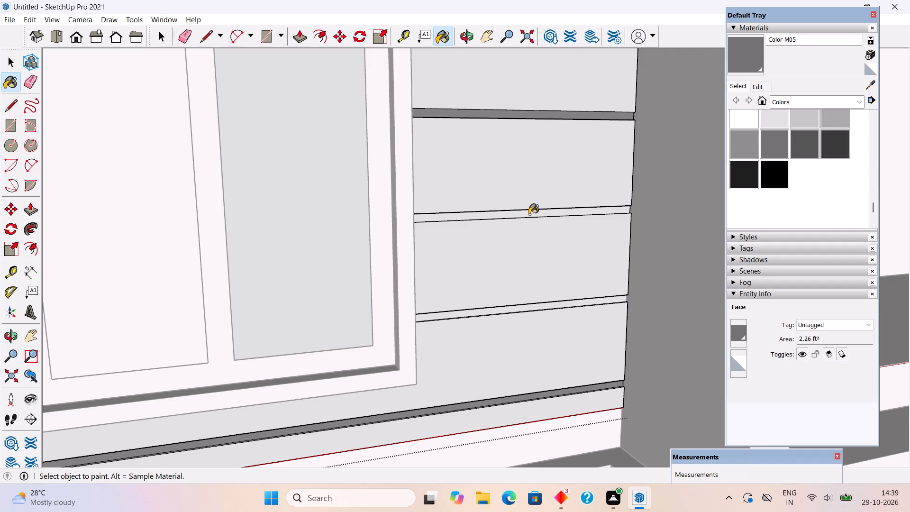
pyautogui.click(528, 213)
pyautogui.click(566, 304)
pyautogui.scroll(-11, 567, 303)
pyautogui.press('space')
pyautogui.scroll(-5, 567, 302)
pyautogui.click(211, 290)
# Open the clad front wall for editing and select the face holding the top cladding strip beside the upper-floor window.
pyautogui.scroll(-6, 212, 284)
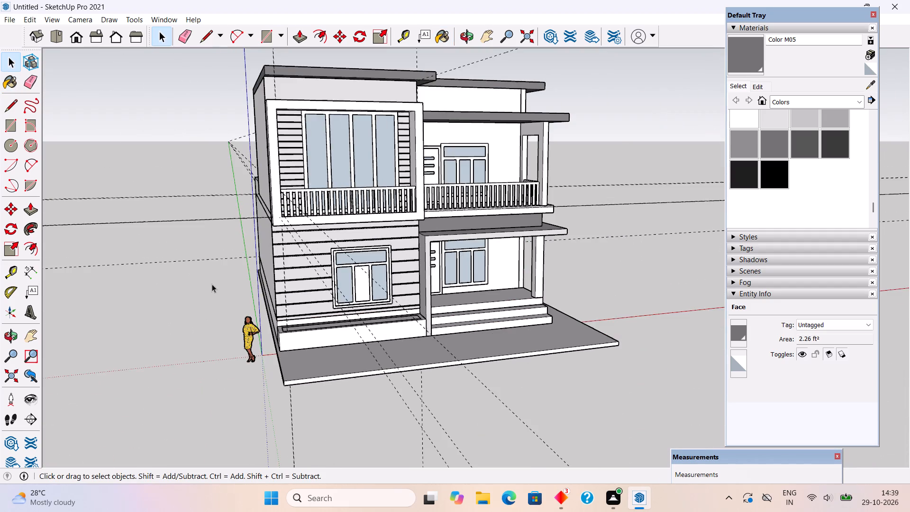
pyautogui.moveTo(365, 273); pyautogui.dragTo(321, 281, button='middle')
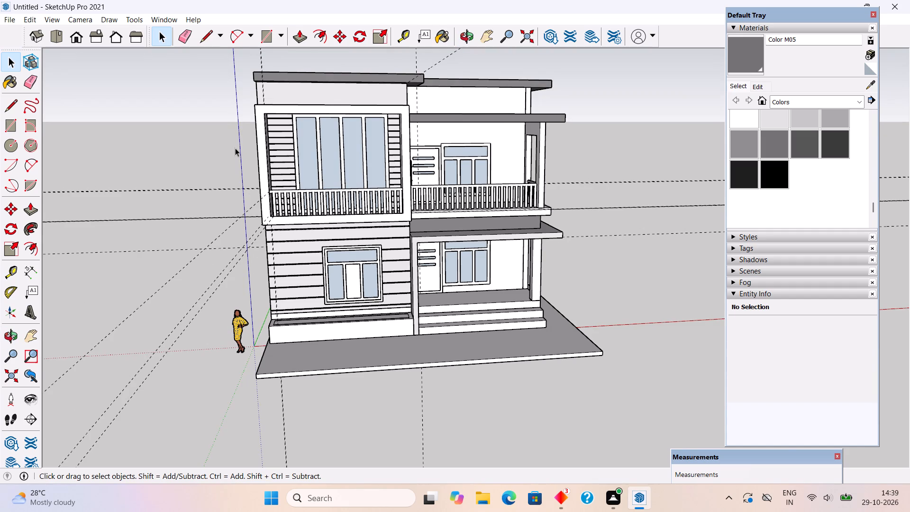
pyautogui.scroll(6, 246, 147)
pyautogui.tripleClick(297, 139)
pyautogui.scroll(6, 297, 139)
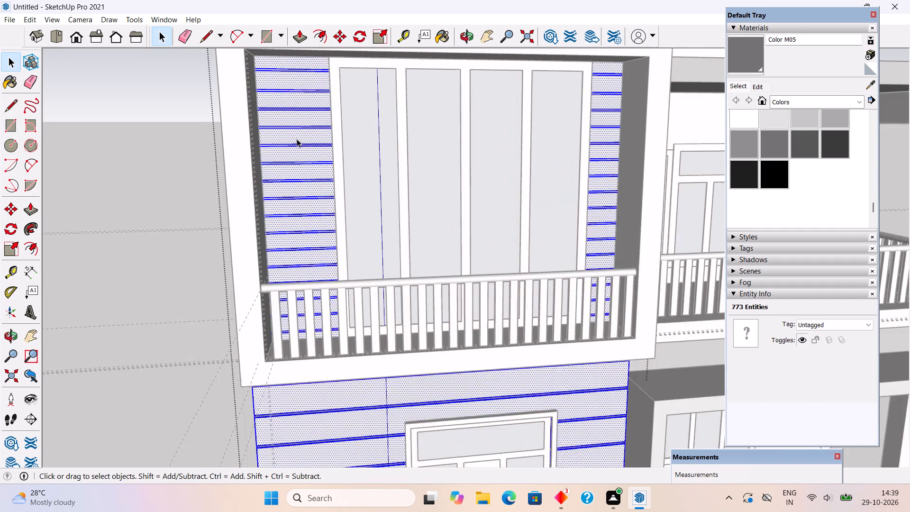
pyautogui.scroll(-5, 368, 233)
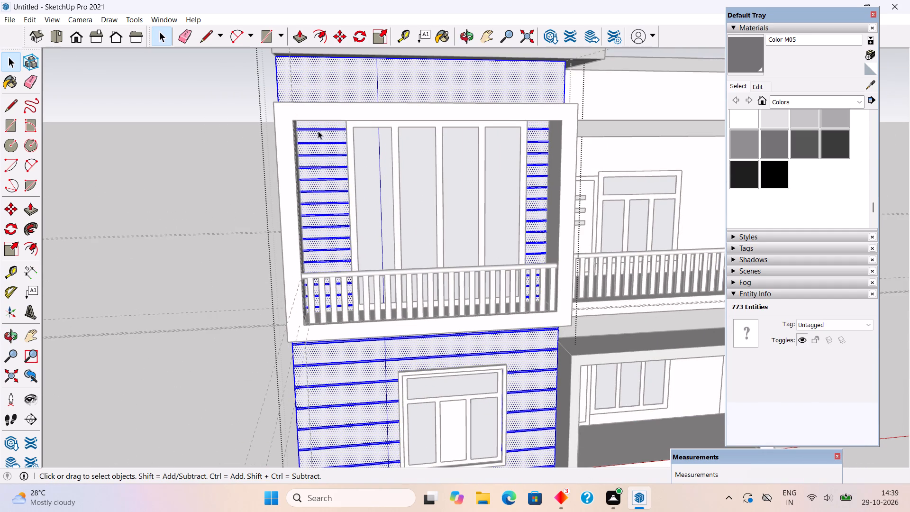
pyautogui.click(321, 123)
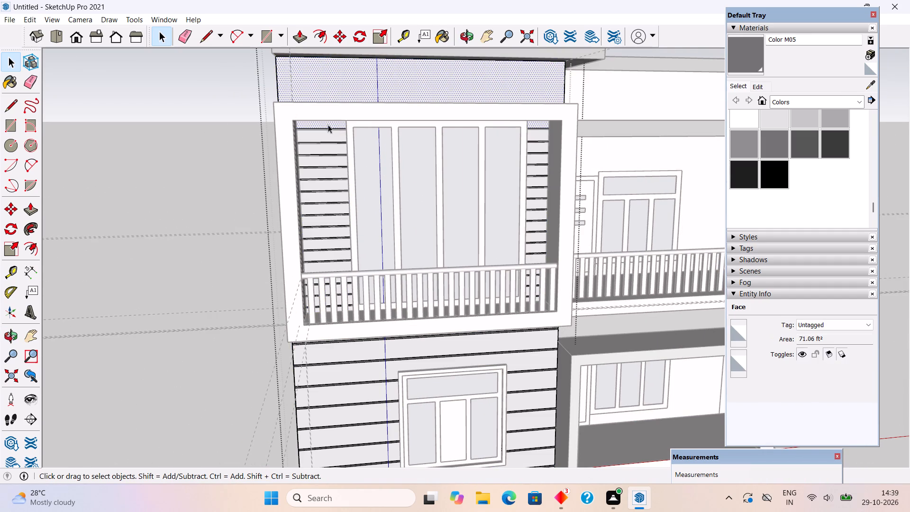
# Draw lines along the top edge, about 3' long, and down the window-side edge of the top cladding strip left of the upper window.
pyautogui.scroll(7, 328, 125)
pyautogui.moveTo(329, 105); pyautogui.dragTo(318, 66, button='middle')
pyautogui.press('l')
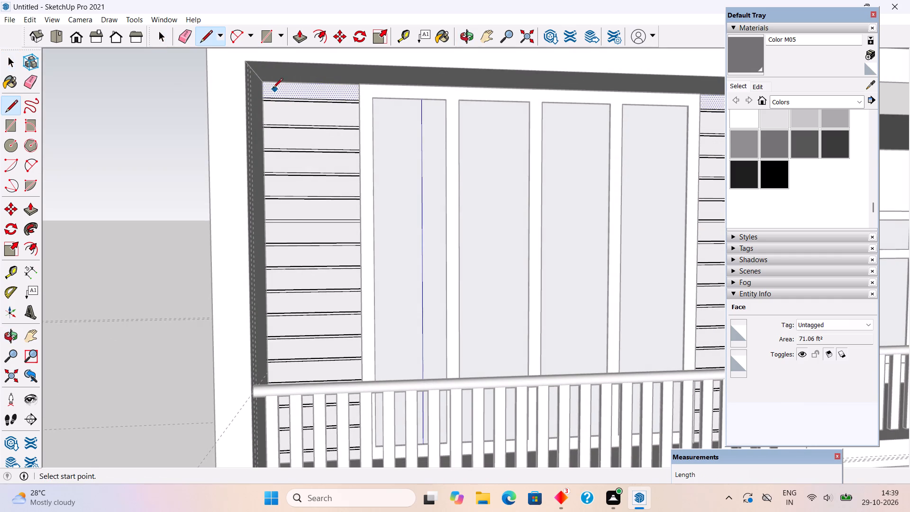
pyautogui.click(268, 82)
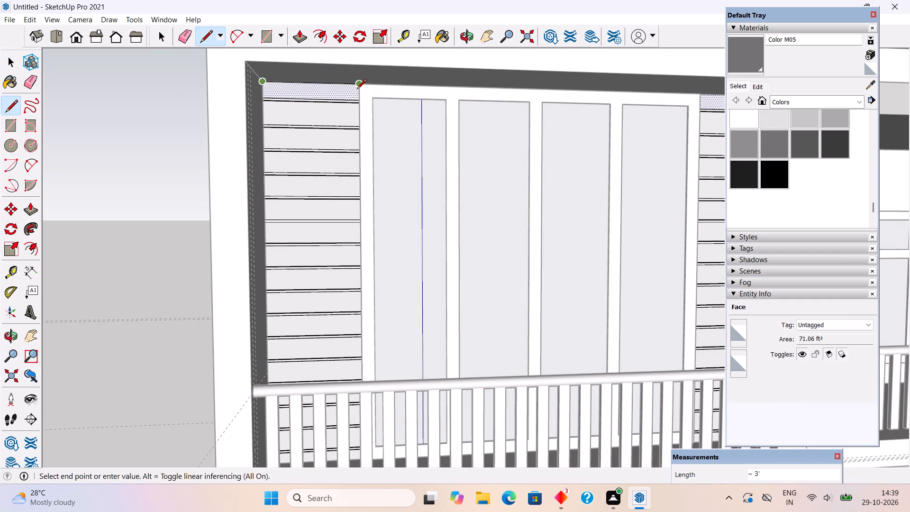
pyautogui.click(357, 90)
pyautogui.click(358, 99)
pyautogui.press('space')
pyautogui.click(295, 92)
pyautogui.moveTo(323, 165); pyautogui.dragTo(358, 253, button='middle')
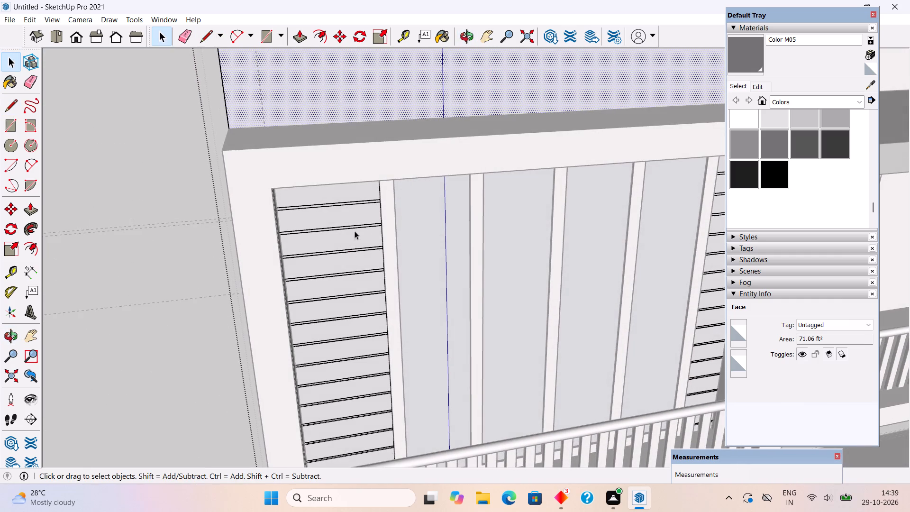
# Draw a line about 6" long down the outer edge of the same top cladding strip and select the strip.
pyautogui.moveTo(334, 126); pyautogui.dragTo(317, 75, button='middle')
pyautogui.scroll(-5, 354, 211)
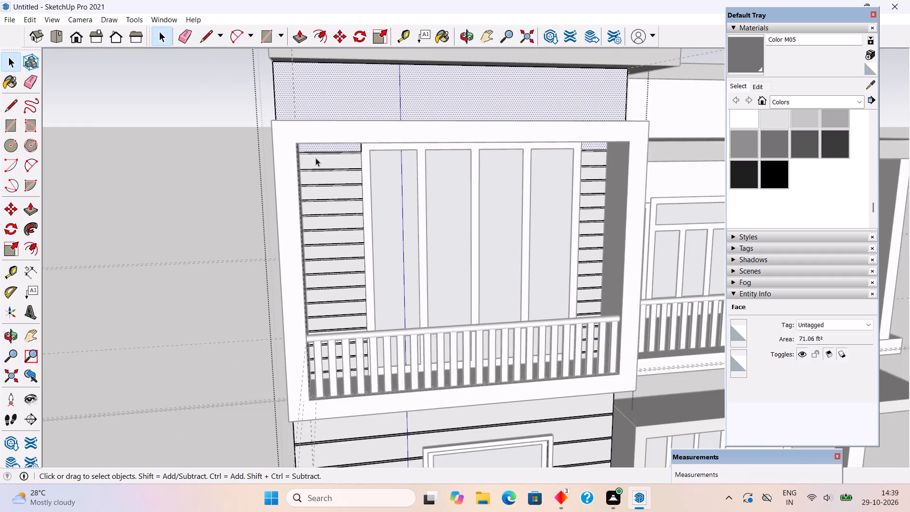
pyautogui.scroll(4, 312, 153)
pyautogui.moveTo(279, 120); pyautogui.dragTo(251, 84, button='middle')
pyautogui.press('l')
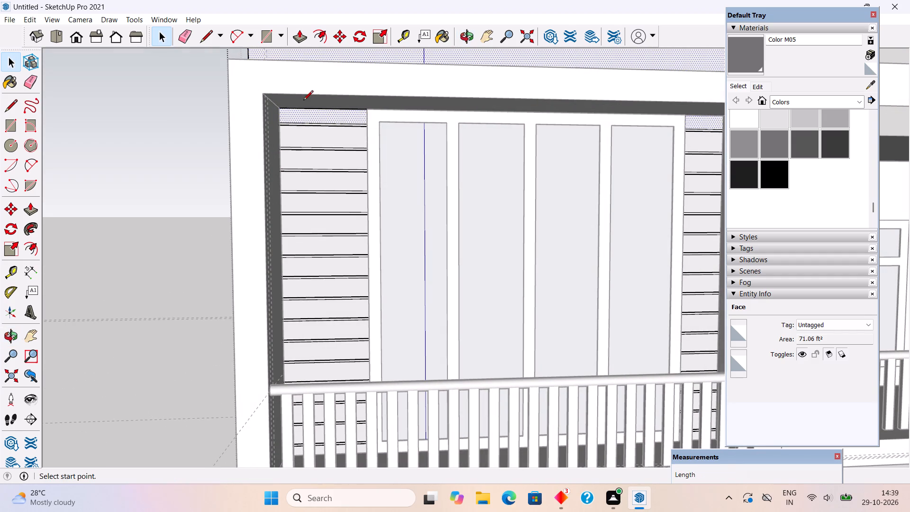
pyautogui.click(281, 109)
pyautogui.click(281, 121)
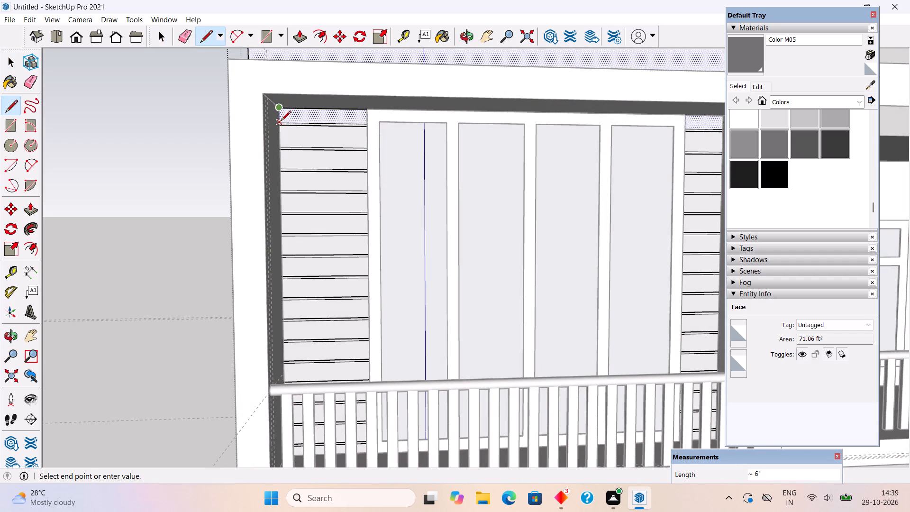
pyautogui.press('space')
pyautogui.click(308, 117)
pyautogui.click(315, 139)
pyautogui.click(317, 119)
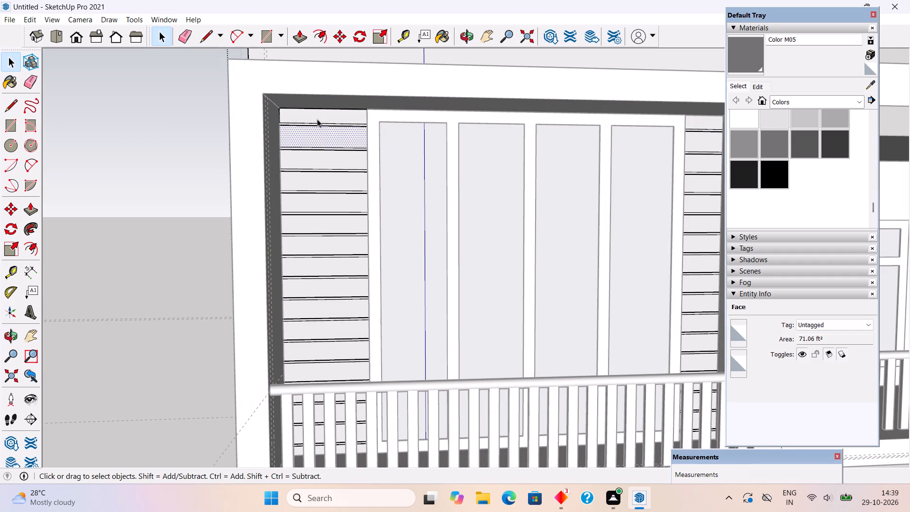
# Split the wall face from the top cladding strip with an 18' 15/16" line along the top of the projecting balcony frame.
pyautogui.moveTo(331, 135); pyautogui.dragTo(324, 190, button='middle')
pyautogui.scroll(-6, 323, 196)
pyautogui.moveTo(324, 200); pyautogui.dragTo(334, 224, button='middle')
pyautogui.press('l')
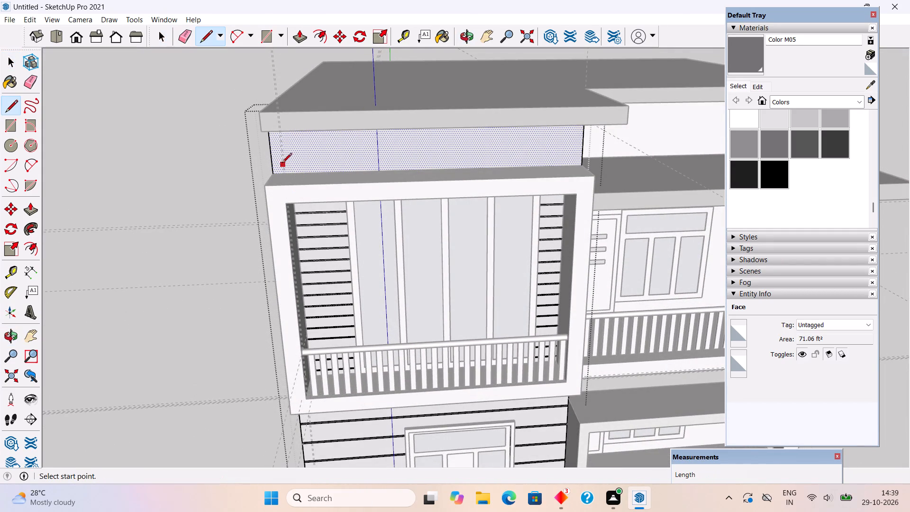
pyautogui.click(274, 174)
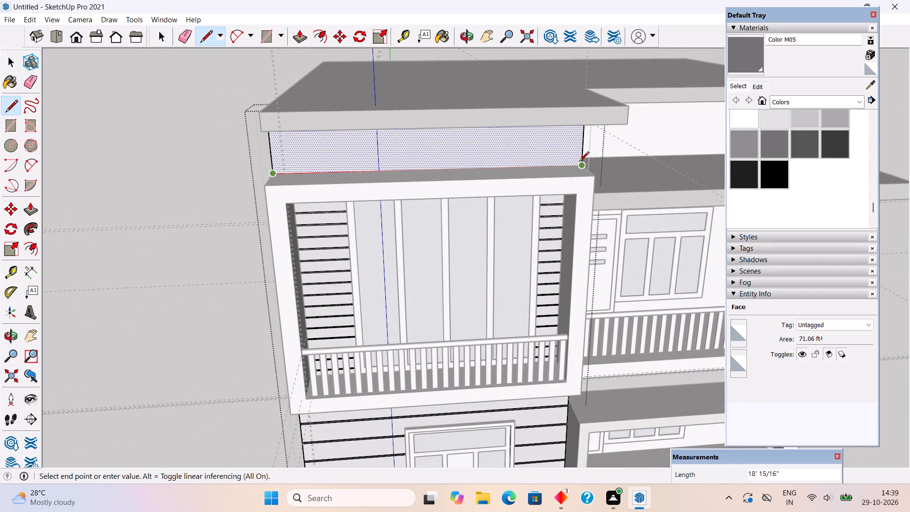
pyautogui.click(582, 161)
pyautogui.press('space')
pyautogui.moveTo(499, 208); pyautogui.dragTo(482, 131, button='middle')
pyautogui.click(323, 139)
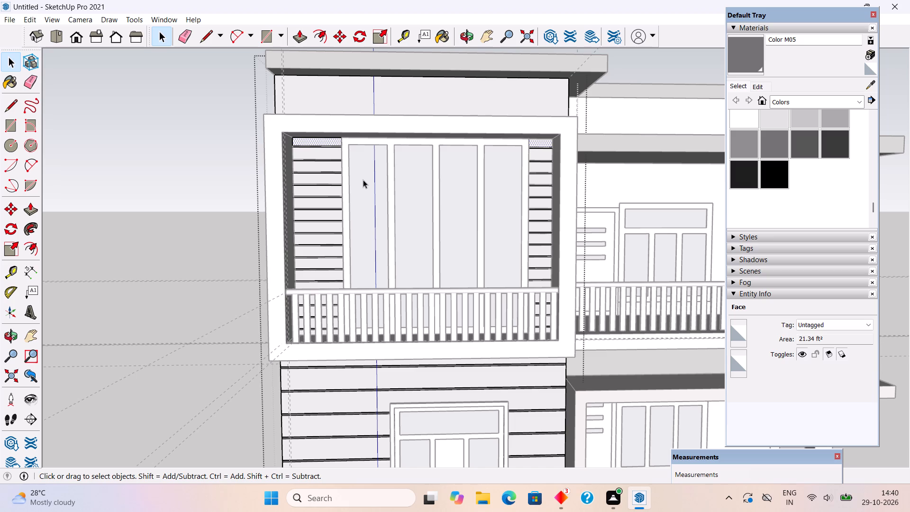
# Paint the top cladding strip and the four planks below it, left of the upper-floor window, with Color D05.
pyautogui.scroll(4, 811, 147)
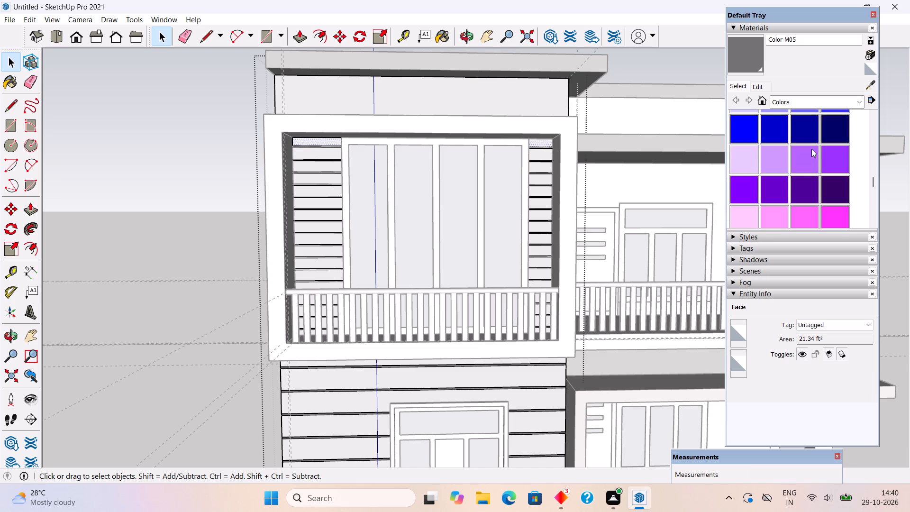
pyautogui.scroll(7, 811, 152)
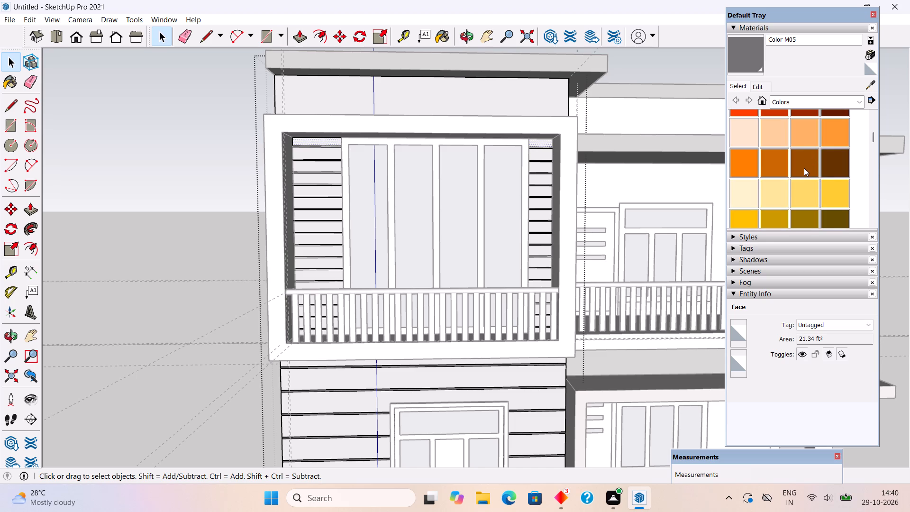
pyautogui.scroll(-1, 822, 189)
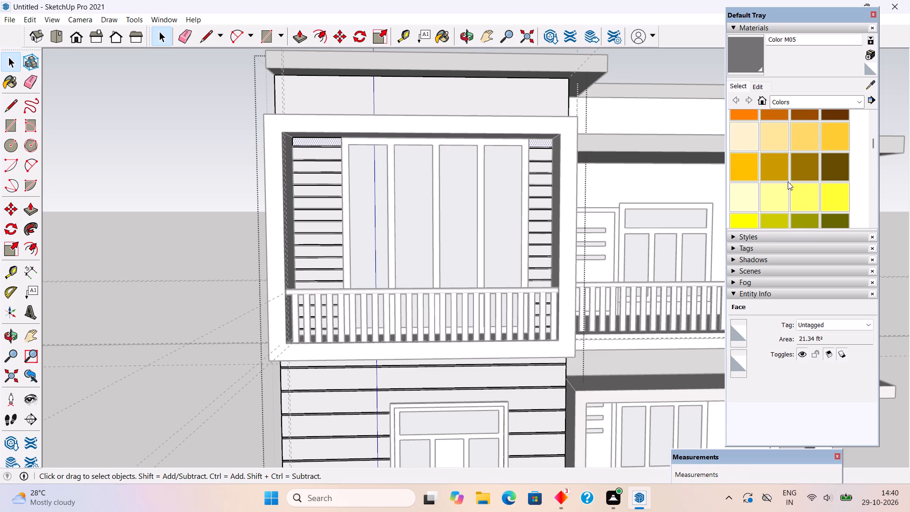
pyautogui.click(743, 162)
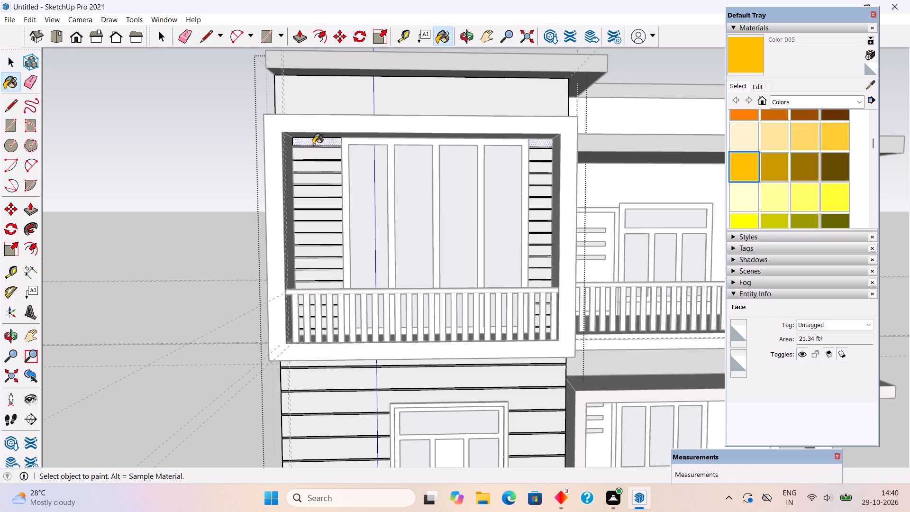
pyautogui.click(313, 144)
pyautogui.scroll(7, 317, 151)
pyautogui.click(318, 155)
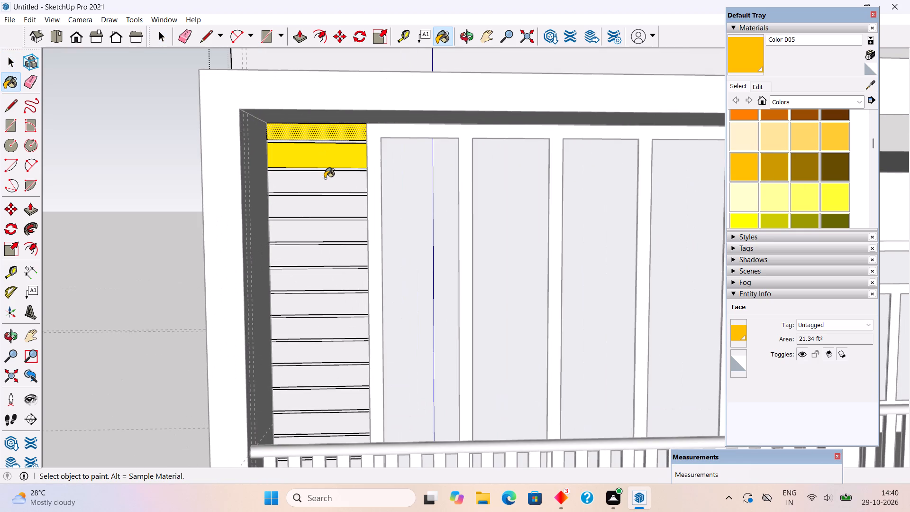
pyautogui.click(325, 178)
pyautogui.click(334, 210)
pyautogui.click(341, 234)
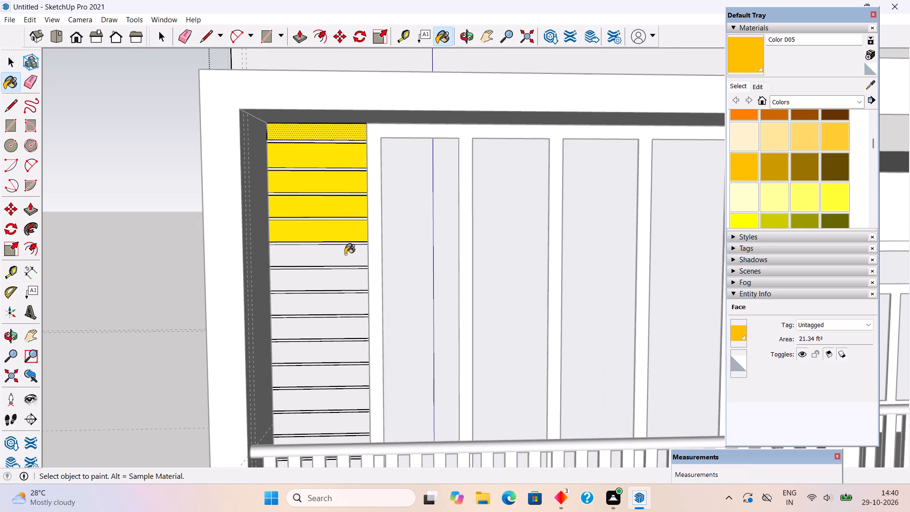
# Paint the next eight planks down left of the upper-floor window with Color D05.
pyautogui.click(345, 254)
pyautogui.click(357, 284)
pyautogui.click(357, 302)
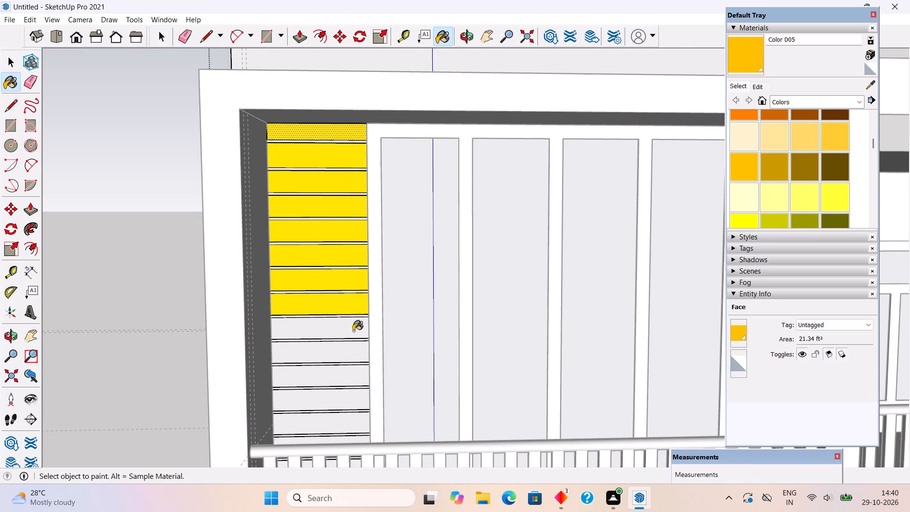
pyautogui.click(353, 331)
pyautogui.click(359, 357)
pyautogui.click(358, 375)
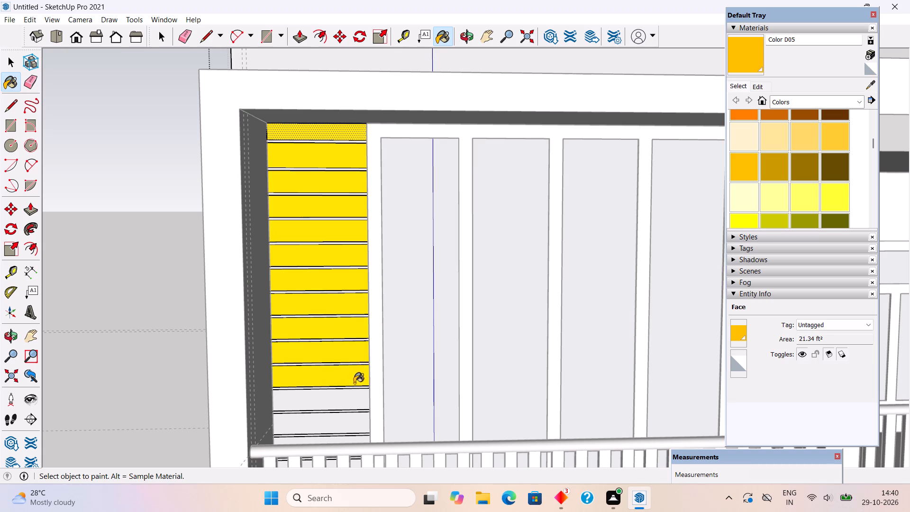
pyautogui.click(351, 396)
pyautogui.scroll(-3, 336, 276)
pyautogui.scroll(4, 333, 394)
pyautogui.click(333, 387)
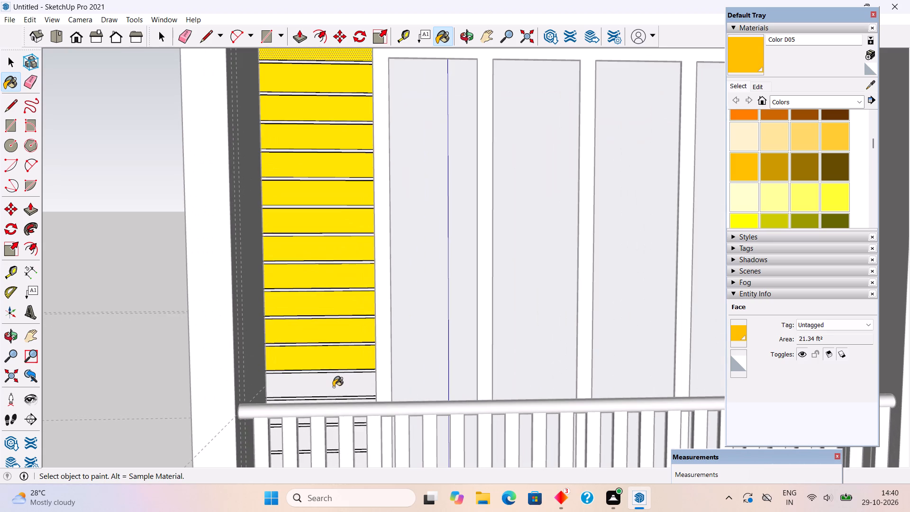
# Paint the five planks below the top strip, right of the upper-floor window, with Color D05.
pyautogui.scroll(-5, 331, 384)
pyautogui.scroll(-2, 249, 366)
pyautogui.scroll(3, 591, 203)
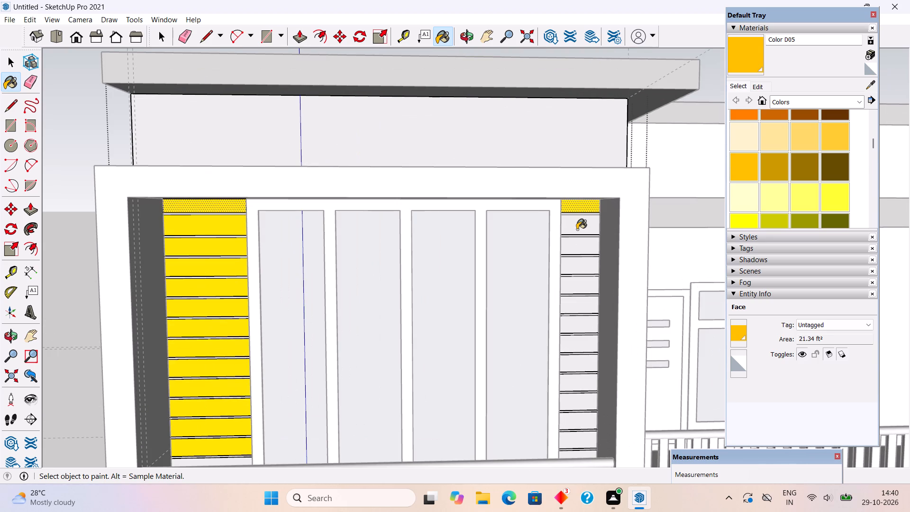
pyautogui.click(577, 229)
pyautogui.click(578, 248)
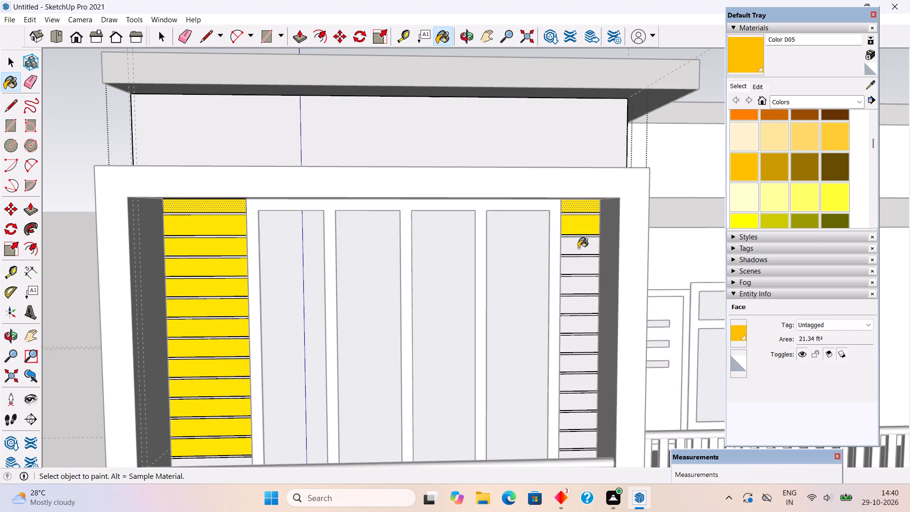
pyautogui.click(575, 265)
pyautogui.click(575, 292)
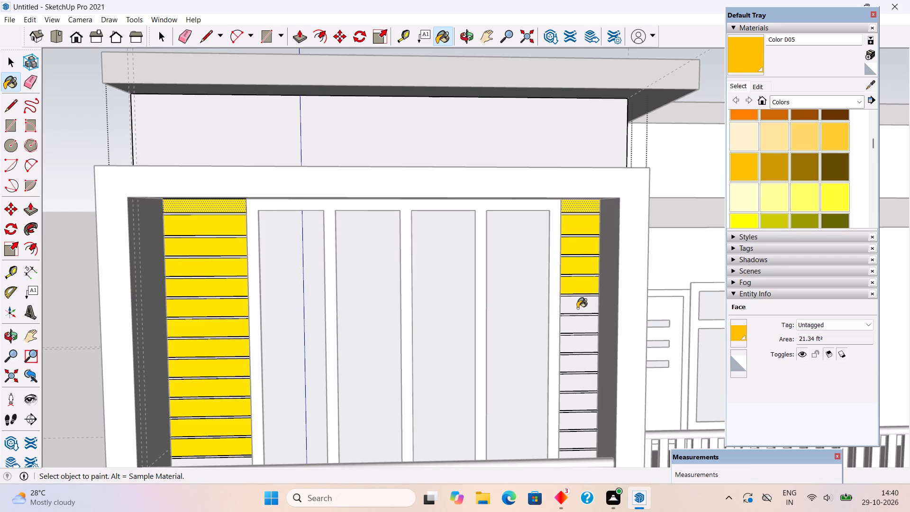
pyautogui.click(577, 308)
# Repaint the top cladding strip and the seven planks below it, left of the upper-floor window, with Color D06.
pyautogui.click(777, 167)
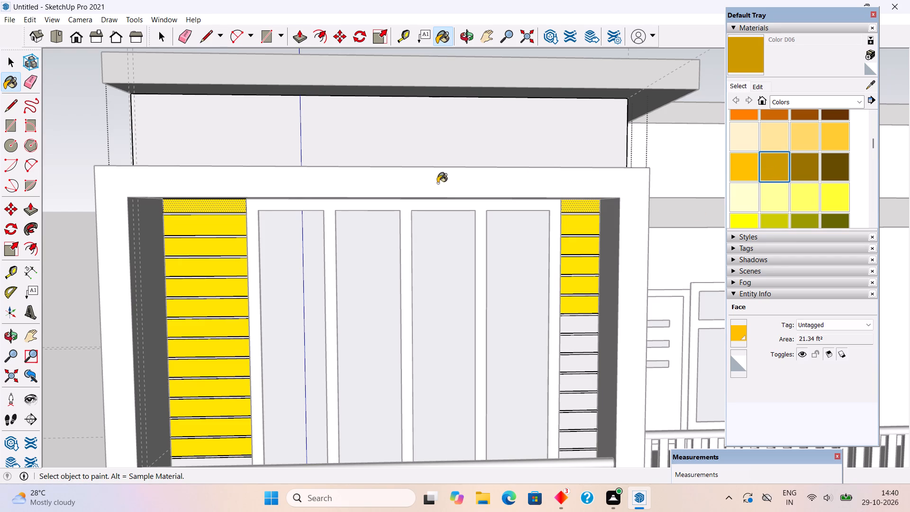
pyautogui.click(201, 208)
pyautogui.click(205, 217)
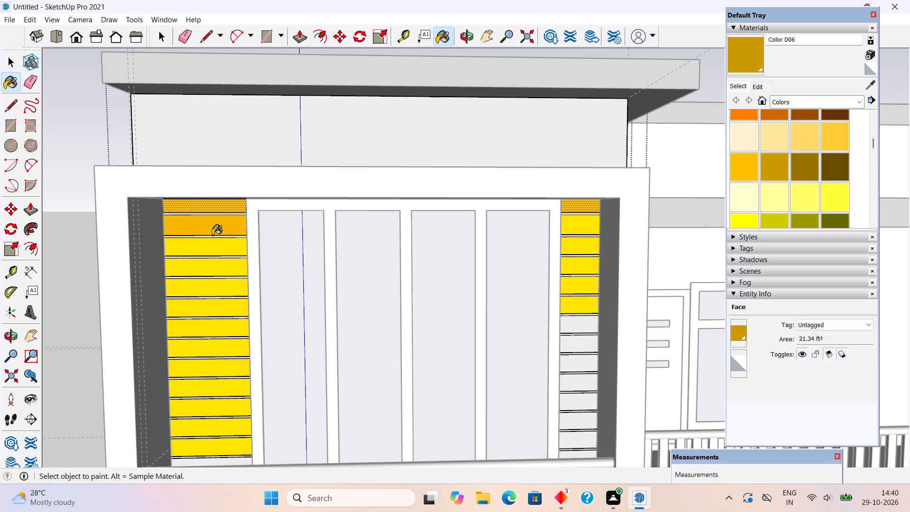
pyautogui.click(217, 247)
pyautogui.click(227, 267)
pyautogui.click(228, 290)
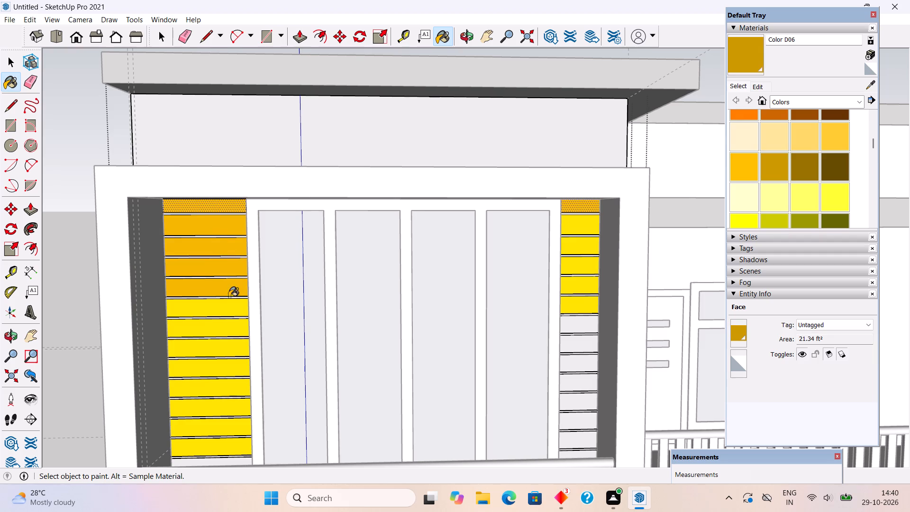
pyautogui.click(230, 309)
pyautogui.click(231, 331)
pyautogui.click(233, 350)
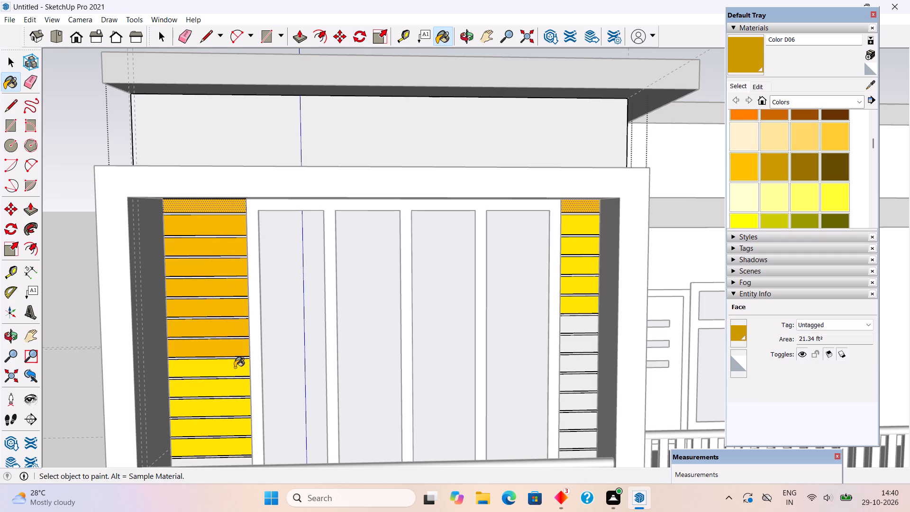
# Paint the remaining eight planks left of the upper-floor window, down behind the balcony railing, with Color D06.
pyautogui.click(235, 373)
pyautogui.click(234, 385)
pyautogui.click(225, 424)
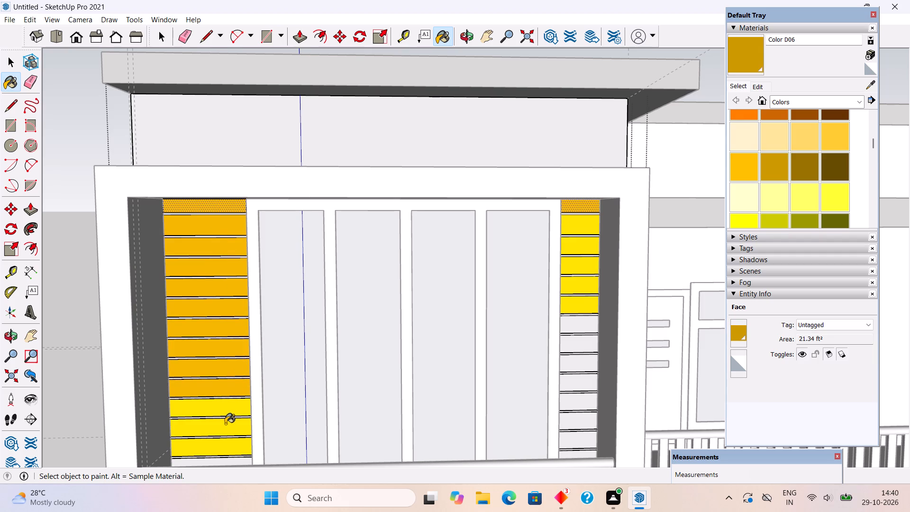
pyautogui.click(225, 408)
pyautogui.click(230, 447)
pyautogui.scroll(-4, 234, 354)
pyautogui.scroll(2, 236, 444)
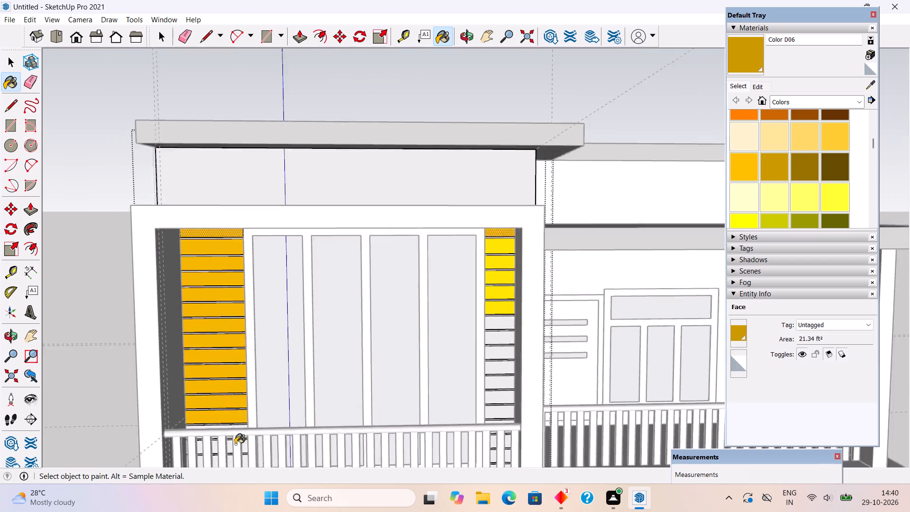
pyautogui.scroll(11, 235, 444)
pyautogui.click(239, 406)
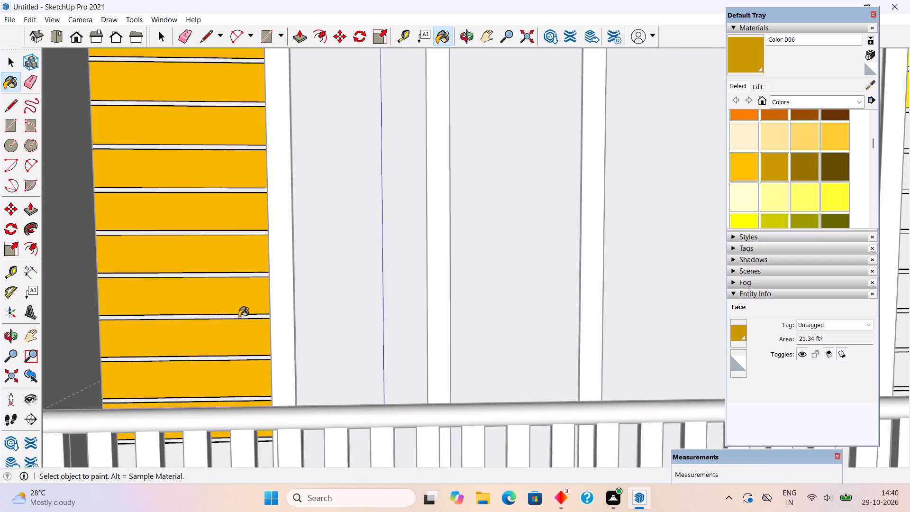
pyautogui.scroll(-6, 237, 315)
pyautogui.scroll(-4, 178, 274)
pyautogui.scroll(6, 219, 384)
pyautogui.click(208, 341)
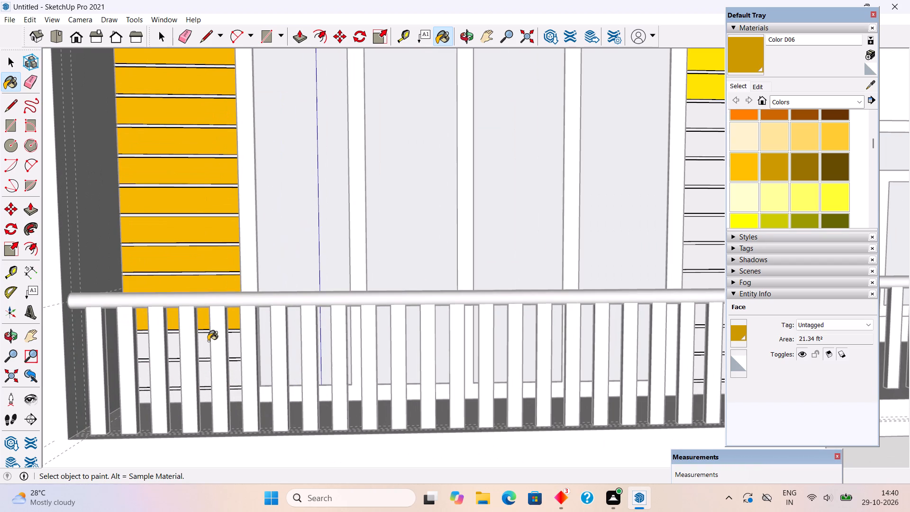
pyautogui.click(206, 370)
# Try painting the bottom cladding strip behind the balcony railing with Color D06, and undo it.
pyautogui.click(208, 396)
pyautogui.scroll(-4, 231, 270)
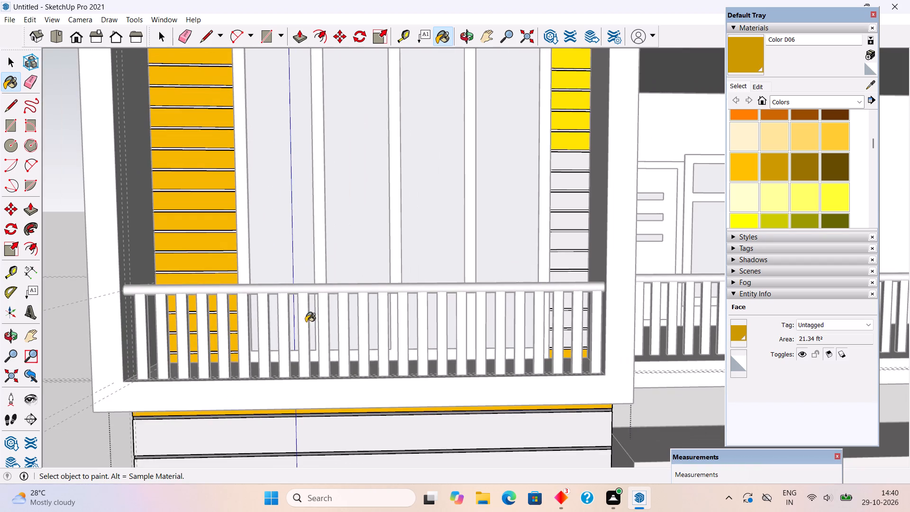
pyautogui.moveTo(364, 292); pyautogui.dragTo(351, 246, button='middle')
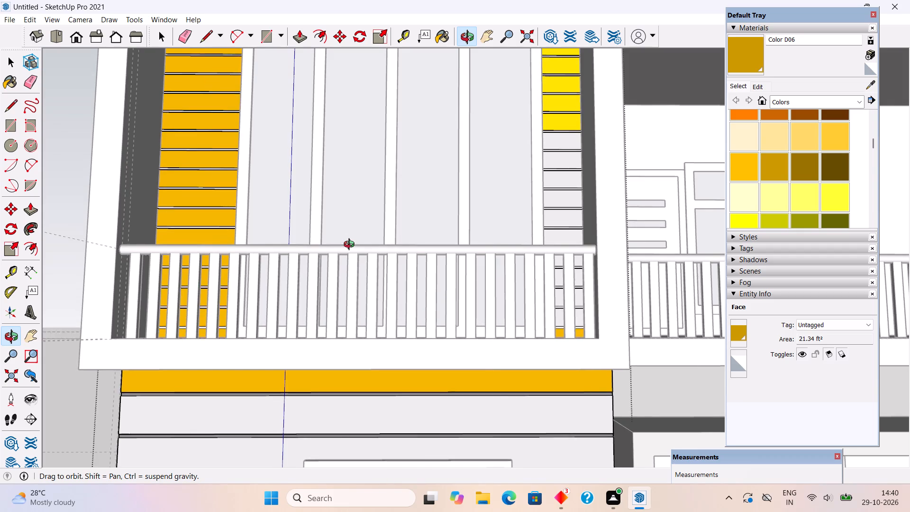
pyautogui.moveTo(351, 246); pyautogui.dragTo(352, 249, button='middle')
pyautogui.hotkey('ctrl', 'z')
# Paint the upper seven planks below the top strip, right of the upper-floor window, with Color D06.
pyautogui.moveTo(580, 210); pyautogui.dragTo(591, 322, button='middle')
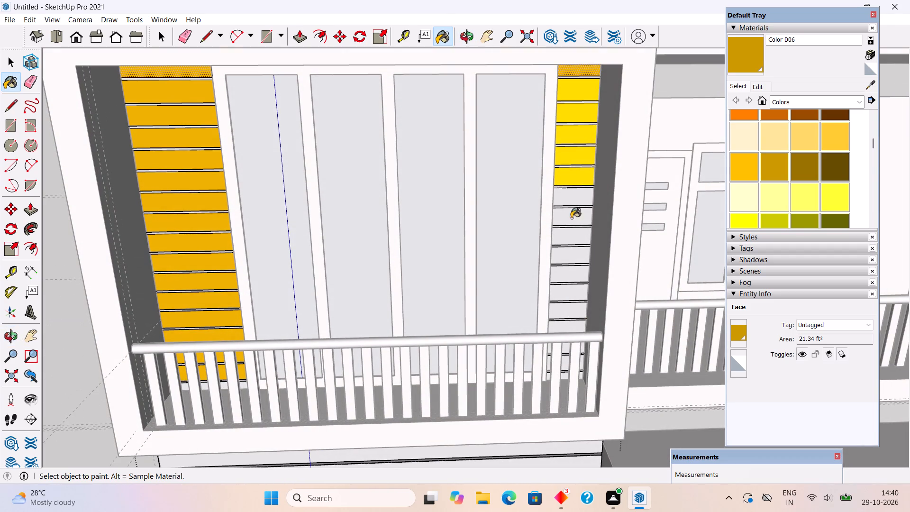
pyautogui.click(574, 195)
pyautogui.click(580, 218)
pyautogui.click(579, 179)
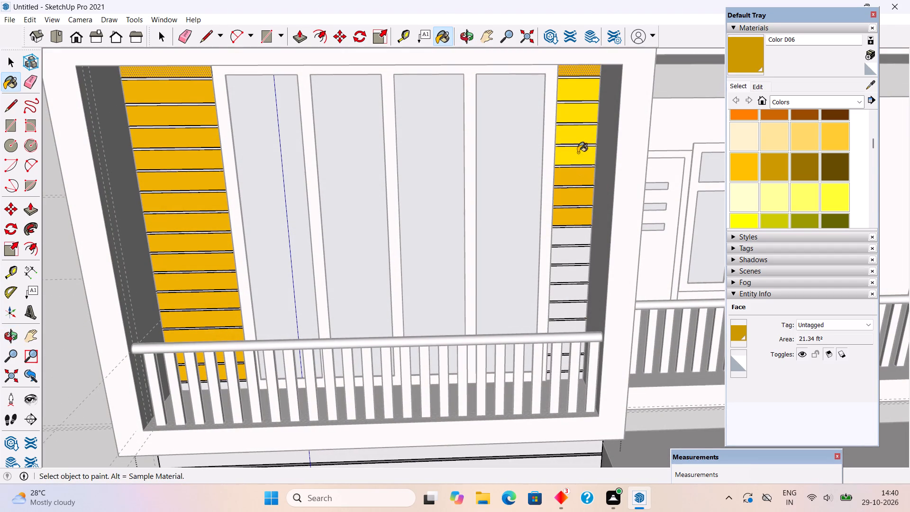
pyautogui.click(577, 151)
pyautogui.click(577, 136)
pyautogui.click(575, 119)
pyautogui.click(575, 84)
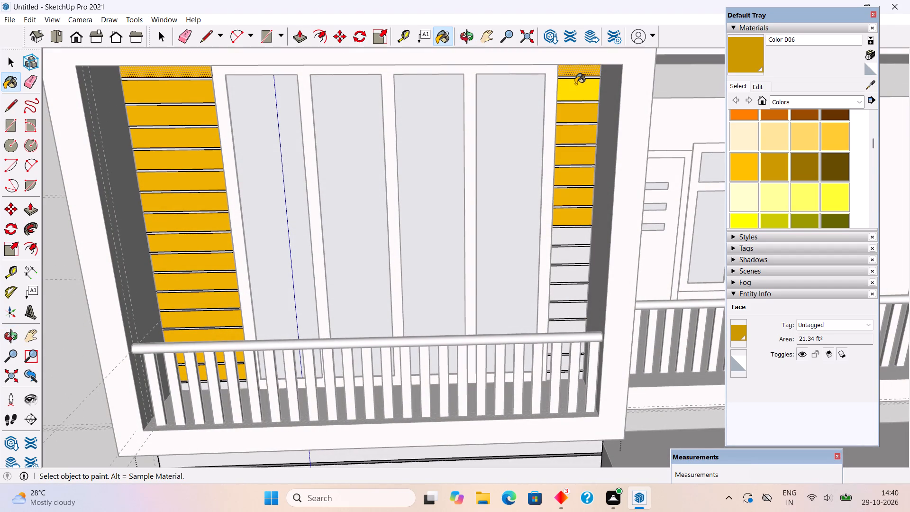
# Paint the lower eight planks right of the upper-floor window, including those behind the railing, with Color D06.
pyautogui.scroll(4, 560, 300)
pyautogui.click(566, 395)
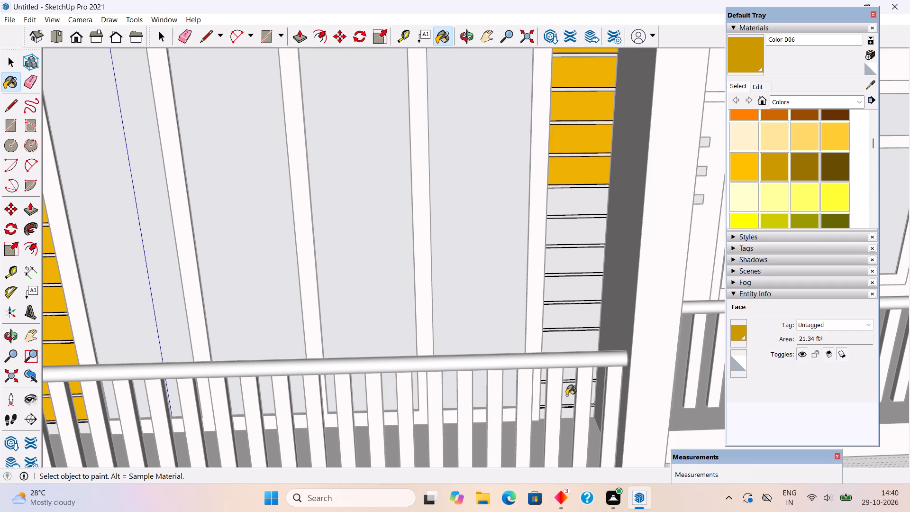
pyautogui.click(569, 372)
pyautogui.click(572, 347)
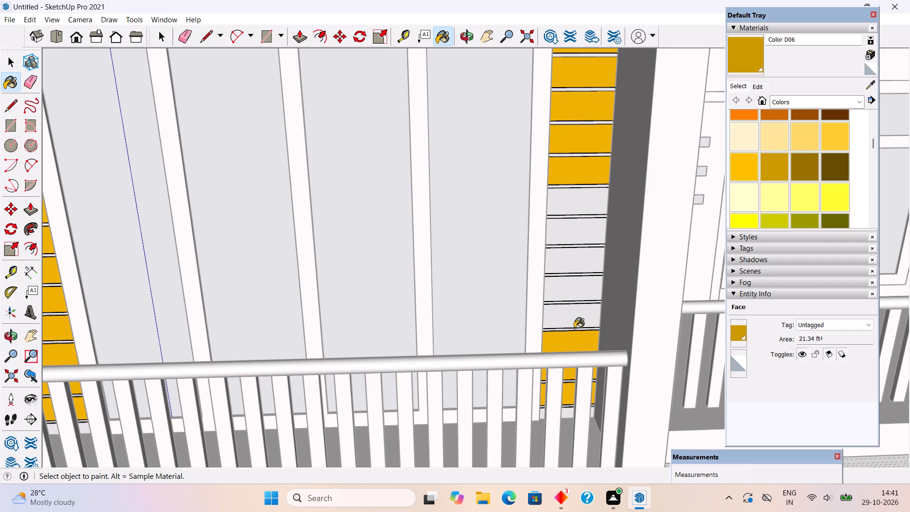
pyautogui.click(575, 308)
pyautogui.click(575, 285)
pyautogui.click(574, 261)
pyautogui.click(570, 223)
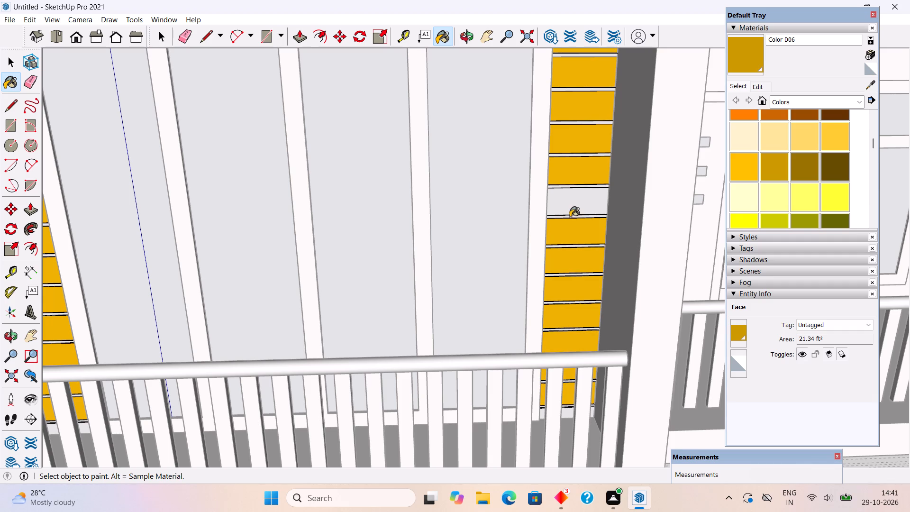
pyautogui.click(571, 205)
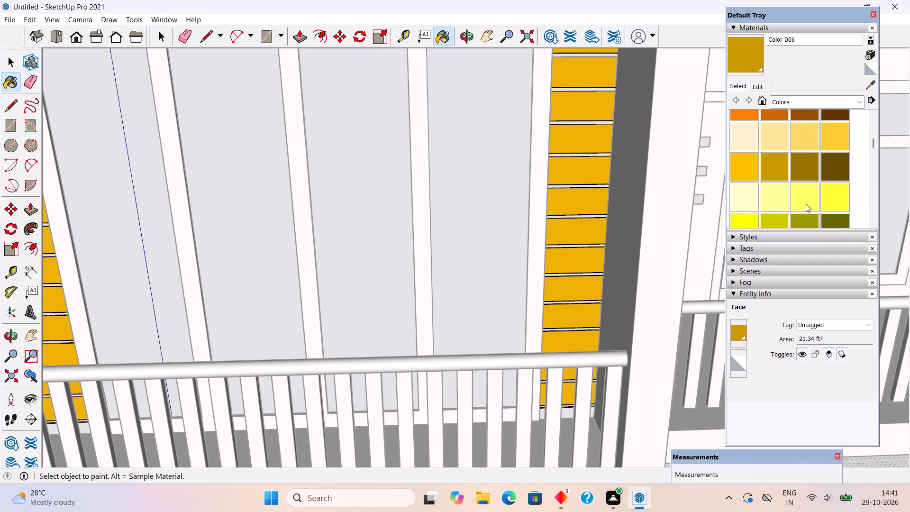
# Paint the top five grooves between the planks left of the upper-floor window with black Color M09.
pyautogui.scroll(-12, 806, 203)
pyautogui.click(774, 118)
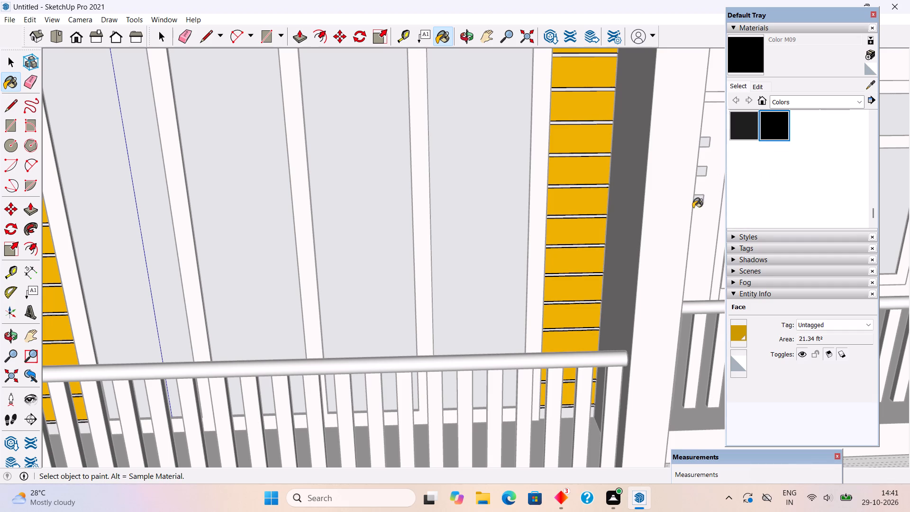
pyautogui.scroll(-5, 739, 346)
pyautogui.scroll(-10, 372, 261)
pyautogui.scroll(6, 215, 204)
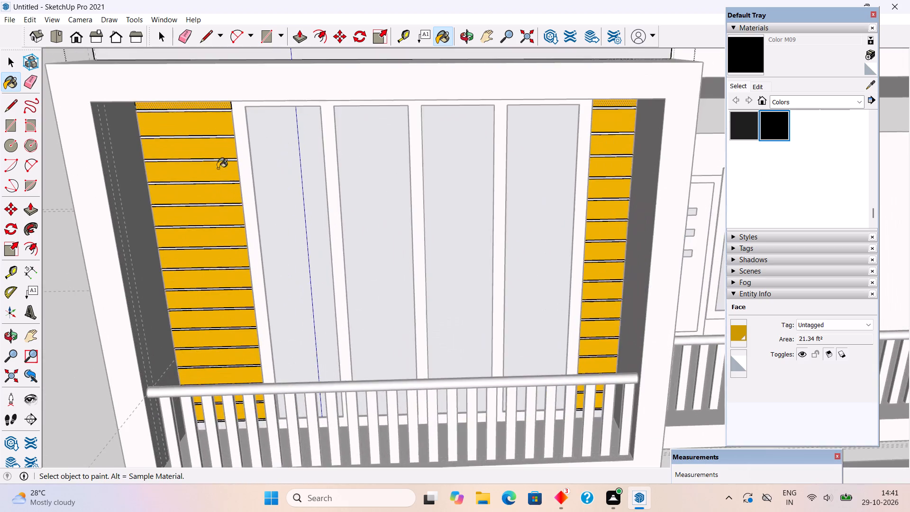
pyautogui.scroll(4, 217, 153)
pyautogui.moveTo(338, 253); pyautogui.dragTo(346, 208, button='middle')
pyautogui.scroll(-5, 345, 203)
pyautogui.scroll(5, 270, 111)
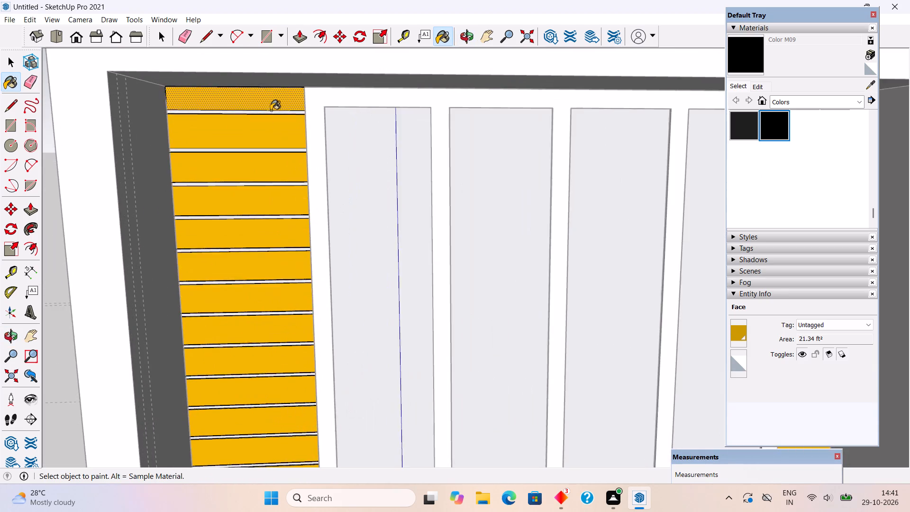
pyautogui.scroll(5, 271, 110)
pyautogui.click(273, 112)
pyautogui.scroll(3, 306, 196)
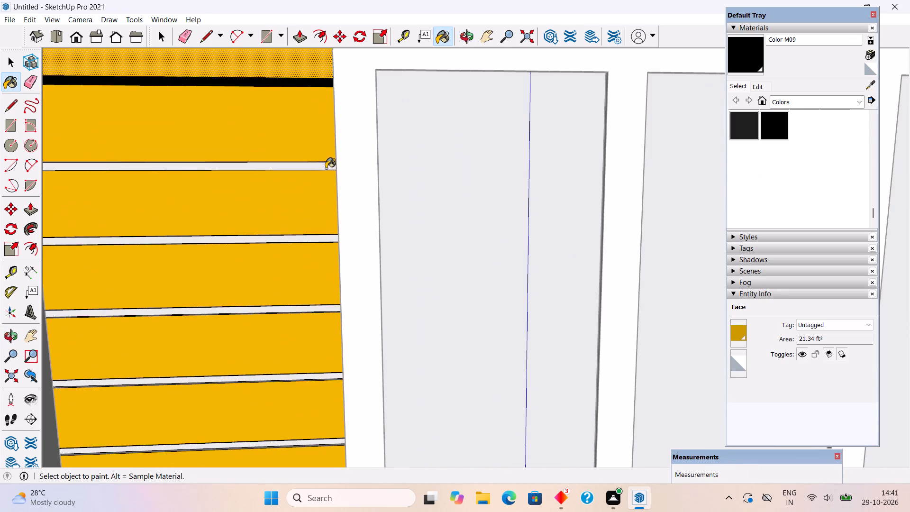
pyautogui.click(326, 168)
pyautogui.click(328, 240)
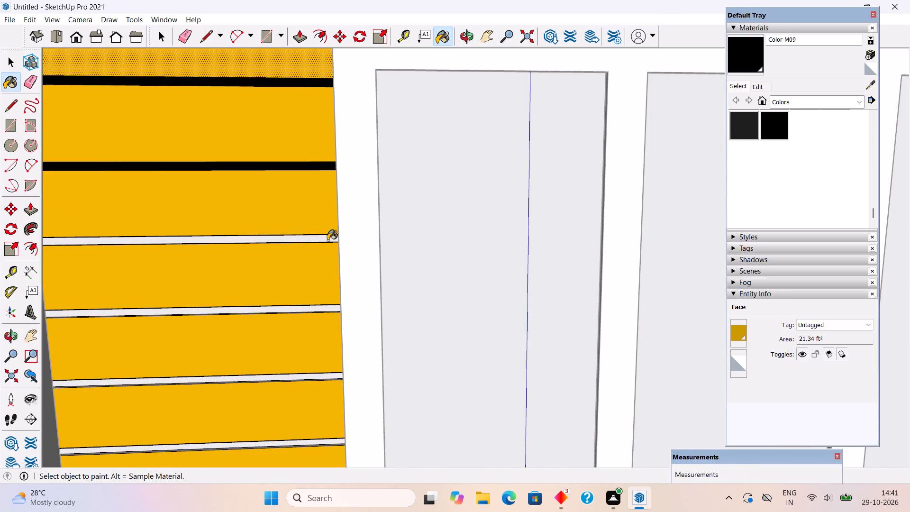
pyautogui.click(328, 308)
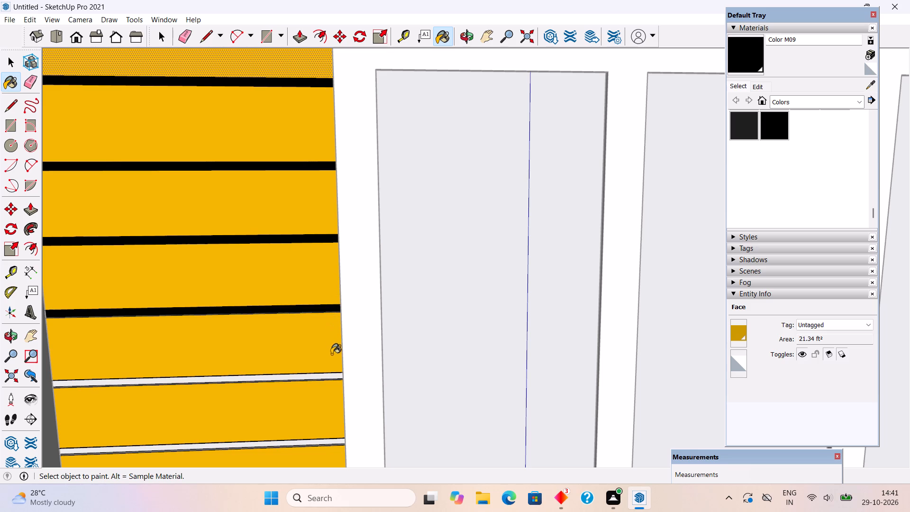
pyautogui.click(333, 375)
# Paint the next three grooves down, left of the upper-floor window, with Color M09.
pyautogui.scroll(-5, 370, 181)
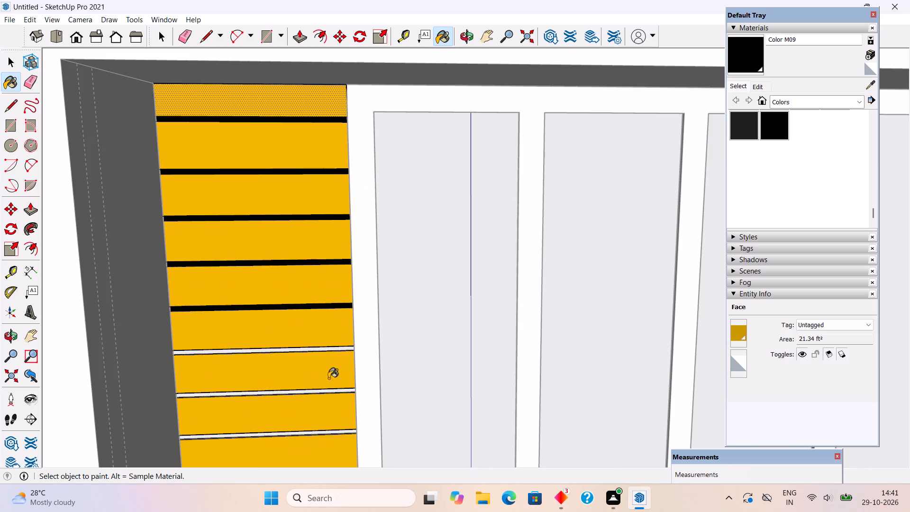
pyautogui.scroll(6, 324, 389)
pyautogui.click(333, 319)
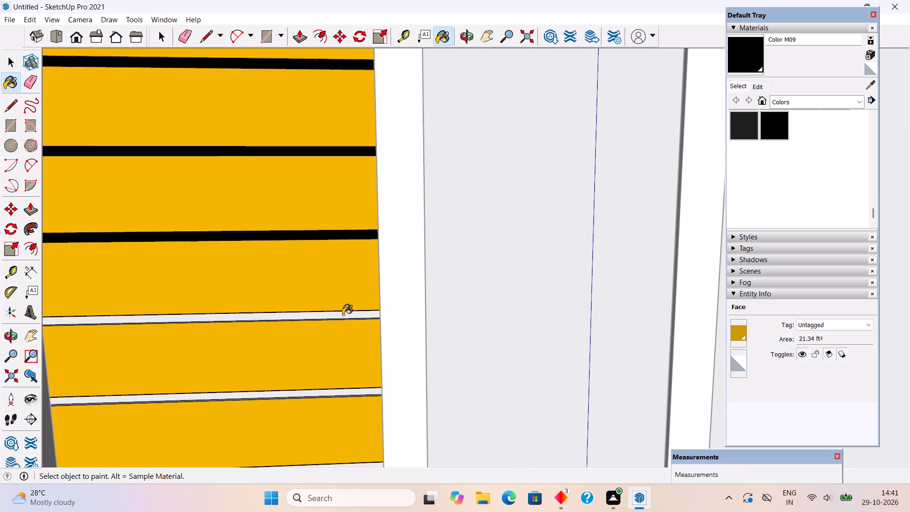
pyautogui.click(343, 315)
pyautogui.click(358, 393)
pyautogui.scroll(-5, 351, 226)
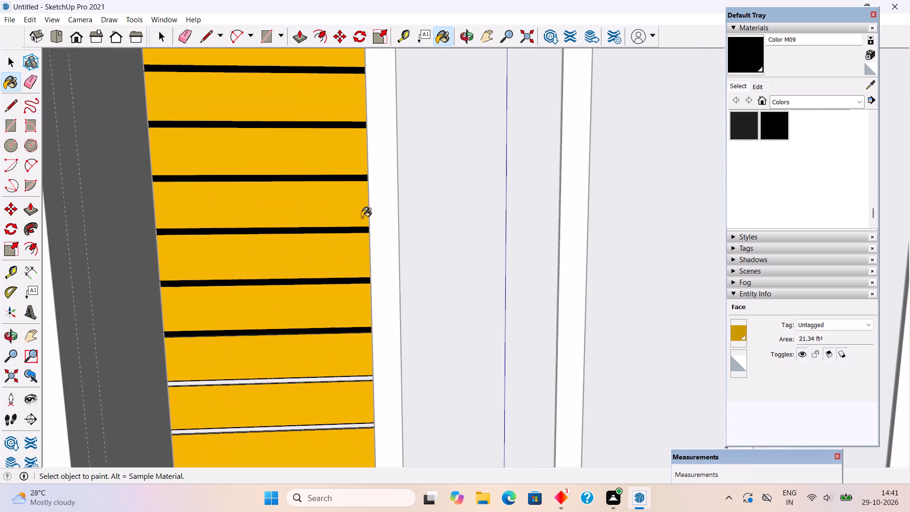
pyautogui.scroll(6, 348, 440)
pyautogui.click(348, 333)
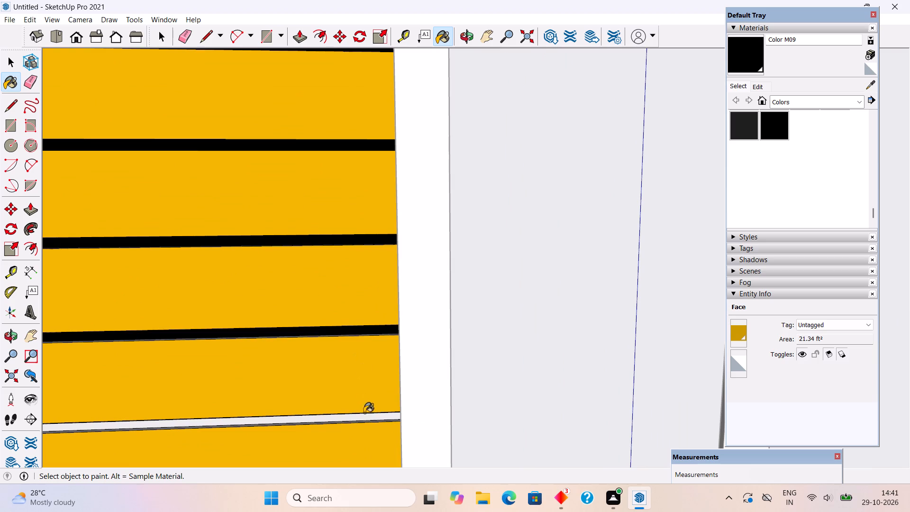
pyautogui.click(366, 418)
# Paint the next four grooves down to the railing, left of the upper-floor window, with Color M09.
pyautogui.scroll(-6, 369, 252)
pyautogui.scroll(-4, 369, 176)
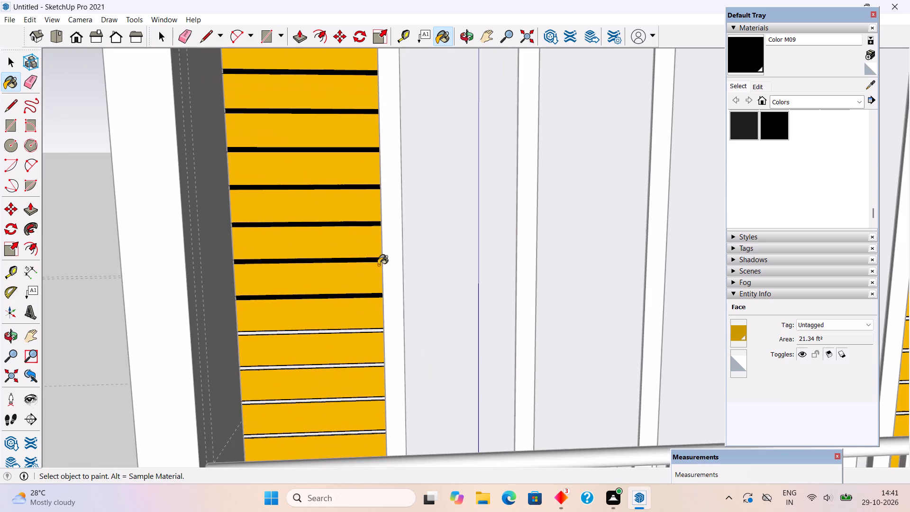
pyautogui.scroll(-3, 373, 238)
pyautogui.scroll(5, 384, 443)
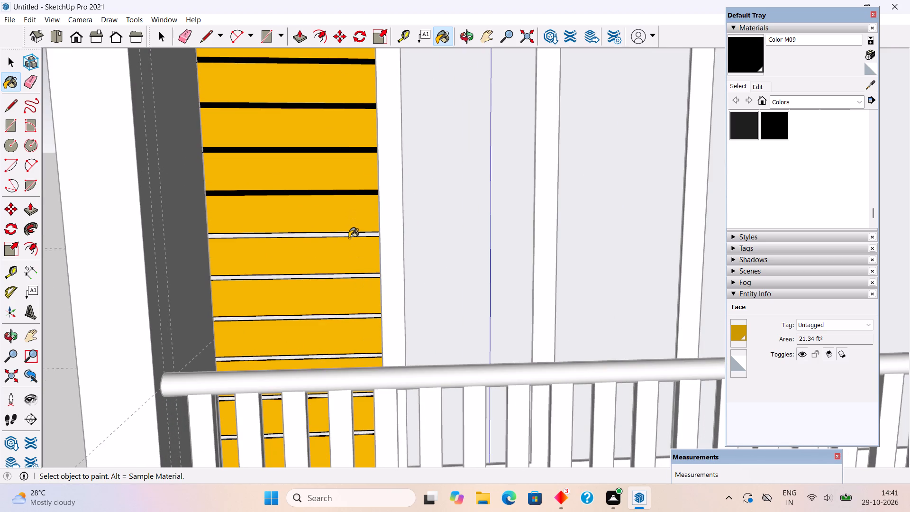
pyautogui.click(351, 234)
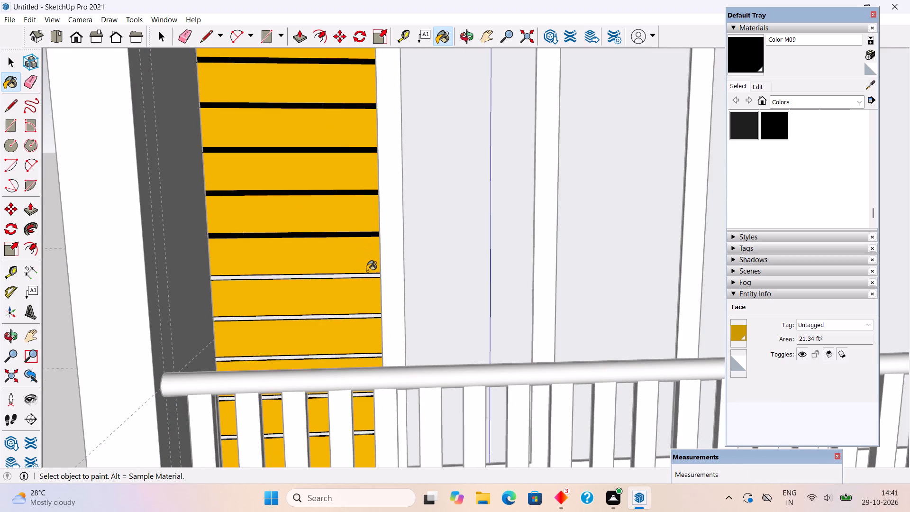
pyautogui.click(368, 274)
pyautogui.scroll(6, 372, 281)
pyautogui.click(372, 271)
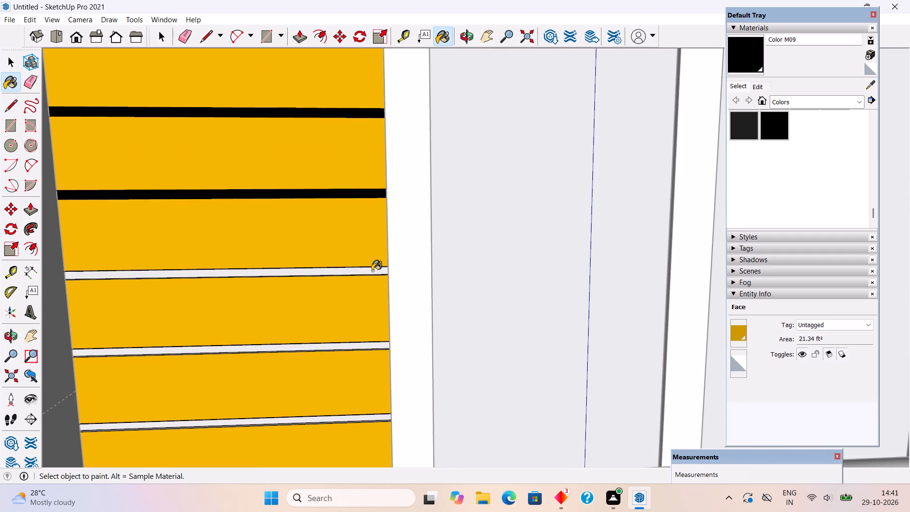
pyautogui.click(364, 345)
pyautogui.click(369, 417)
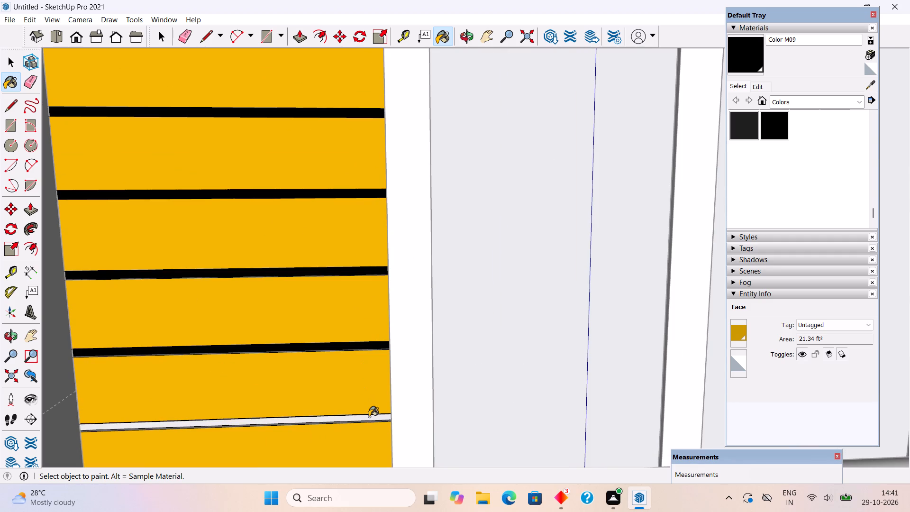
# Paint the bottom three grooves behind the railing, left of the upper-floor window, with Color M09.
pyautogui.scroll(-10, 379, 195)
pyautogui.scroll(7, 368, 342)
pyautogui.moveTo(376, 277); pyautogui.dragTo(376, 259, button='middle')
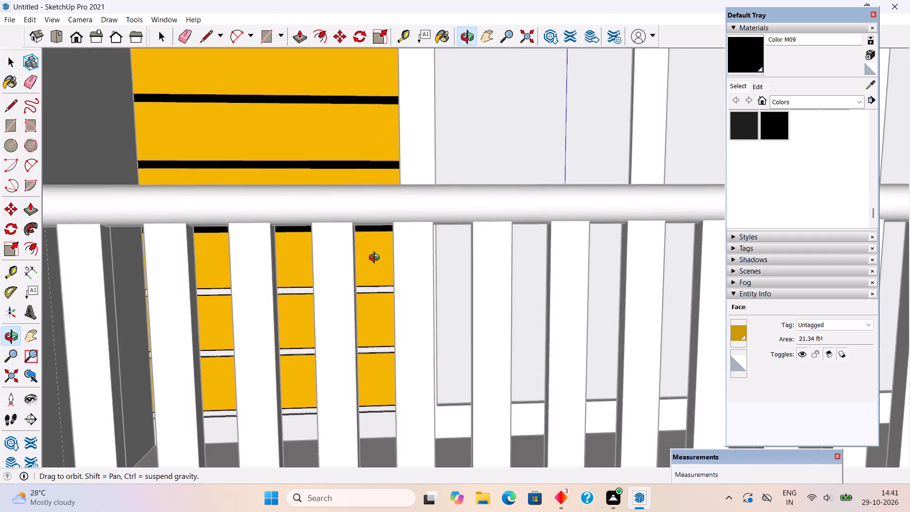
pyautogui.moveTo(376, 259); pyautogui.dragTo(376, 222, button='middle')
pyautogui.scroll(1, 374, 323)
pyautogui.click(372, 313)
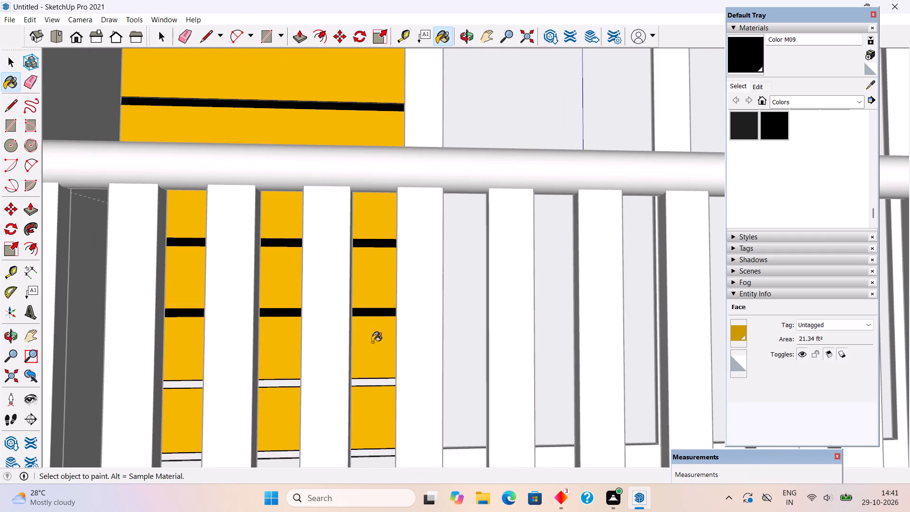
pyautogui.click(372, 384)
pyautogui.click(377, 451)
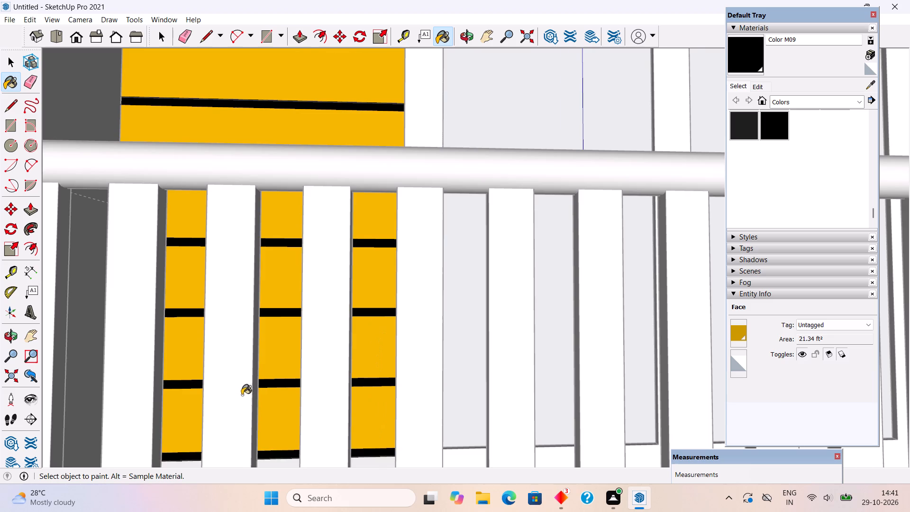
# Paint the upper grooves between the planks right of the upper-floor window with black Color M09.
pyautogui.scroll(-19, 242, 395)
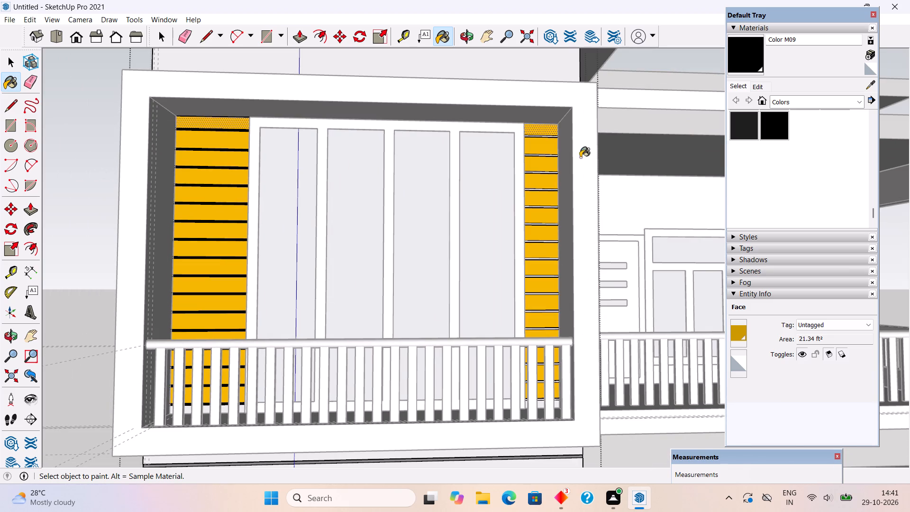
pyautogui.scroll(8, 539, 138)
pyautogui.click(544, 135)
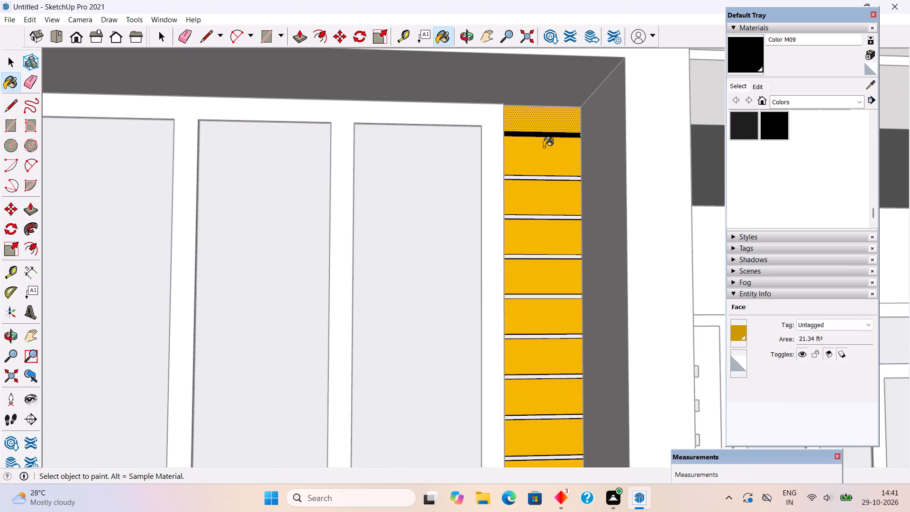
pyautogui.click(546, 179)
pyautogui.click(545, 218)
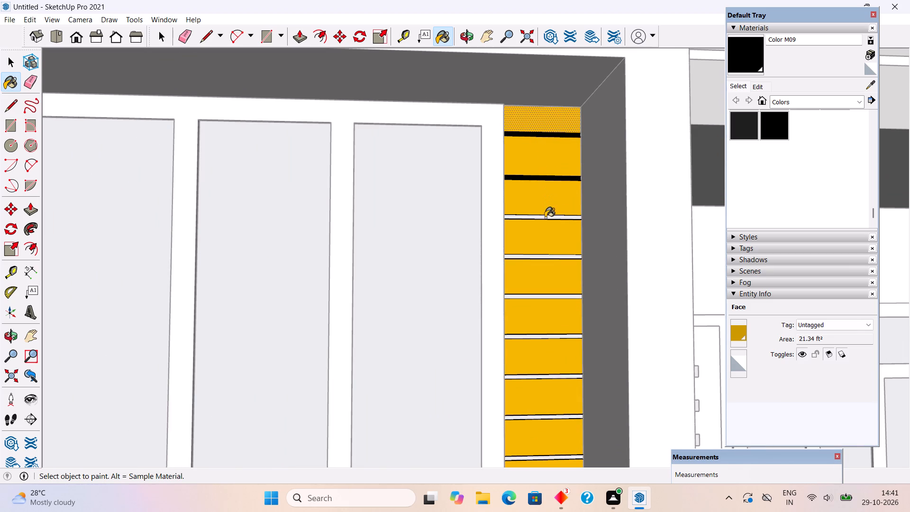
pyautogui.click(548, 258)
pyautogui.click(561, 299)
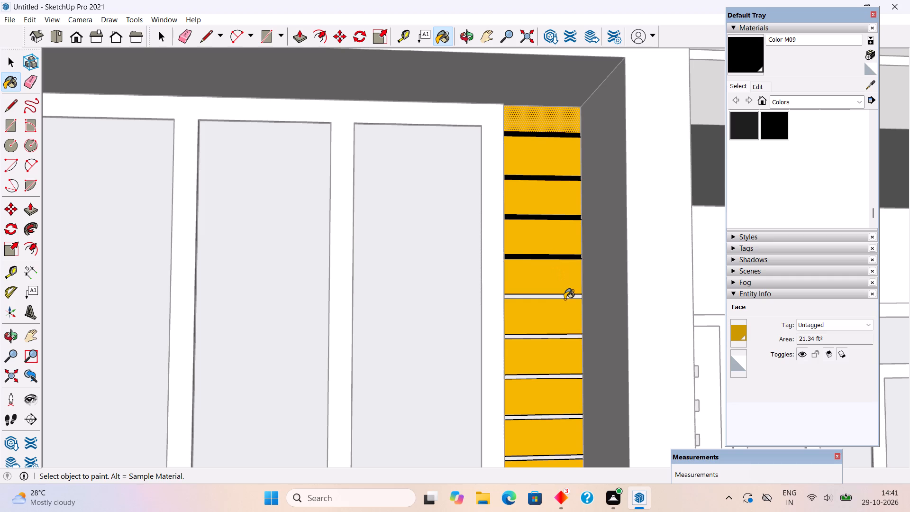
pyautogui.scroll(11, 559, 296)
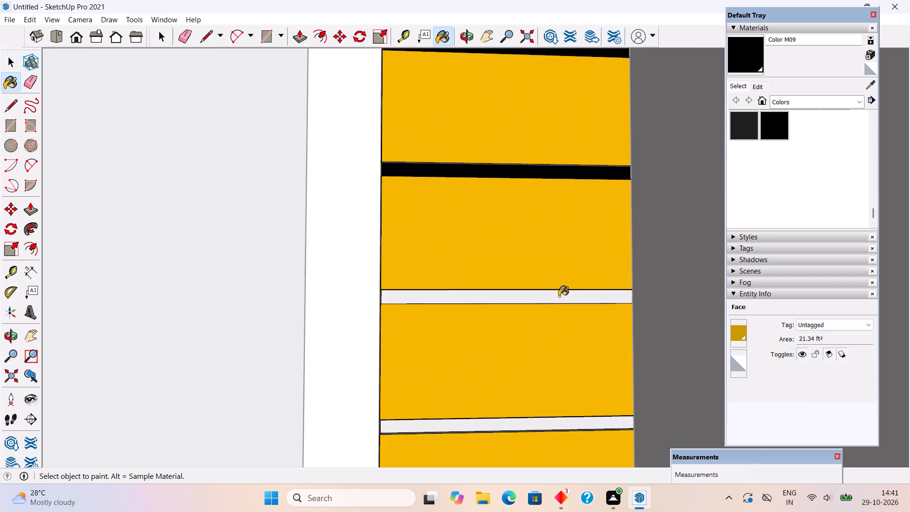
pyautogui.click(559, 296)
pyautogui.click(586, 422)
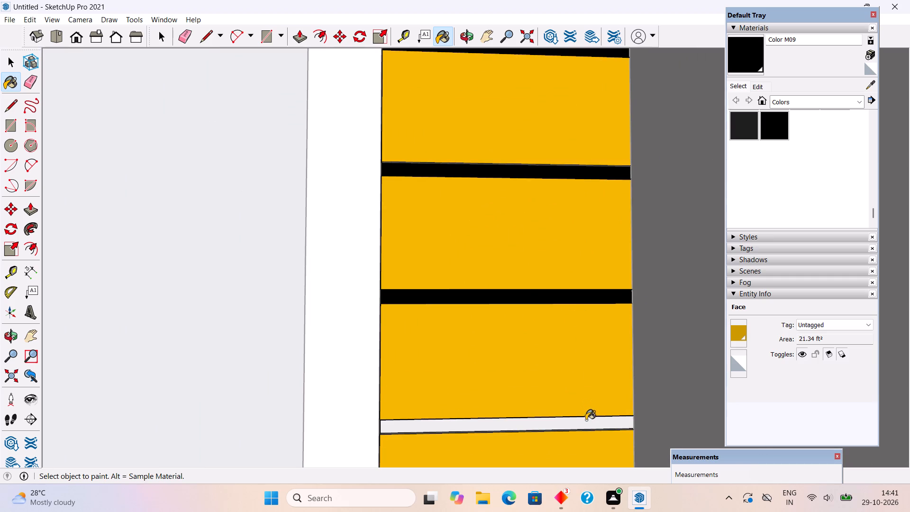
pyautogui.scroll(-5, 517, 191)
pyautogui.click(577, 415)
# Paint the next five grooves down to the railing, right of the upper-floor window, with Color M09.
pyautogui.scroll(-6, 512, 172)
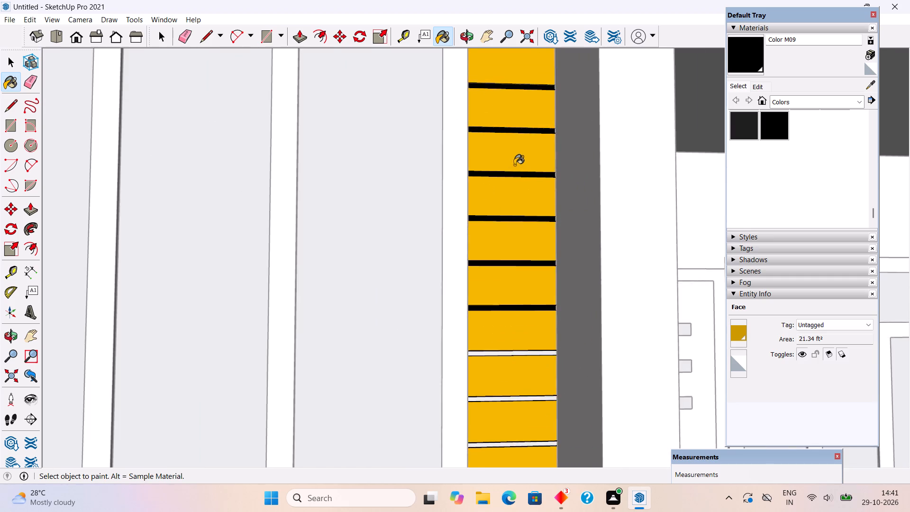
pyautogui.scroll(-3, 514, 169)
pyautogui.scroll(6, 521, 383)
pyautogui.click(527, 249)
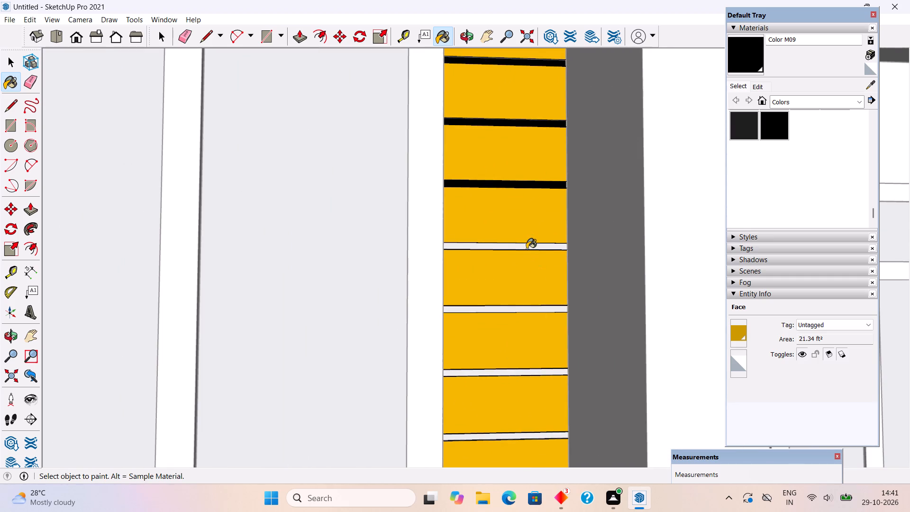
pyautogui.click(530, 309)
pyautogui.click(539, 372)
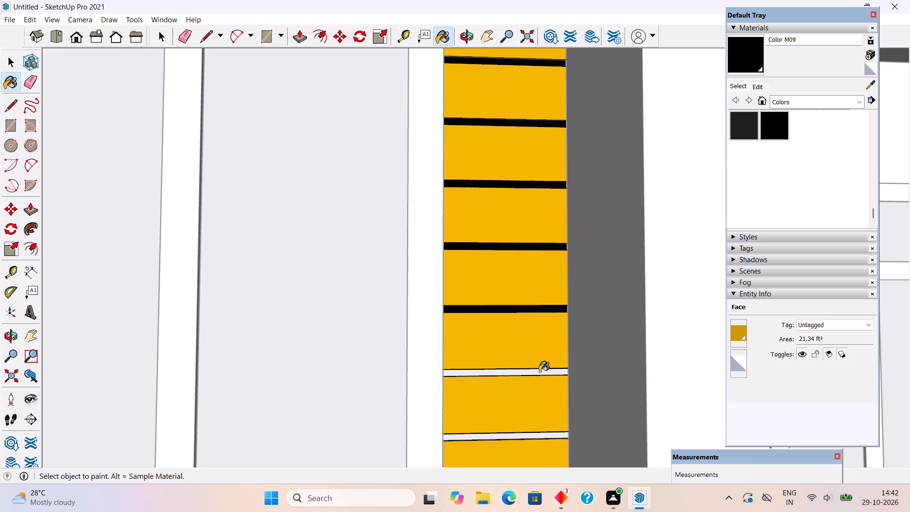
pyautogui.scroll(-8, 522, 210)
pyautogui.scroll(5, 541, 342)
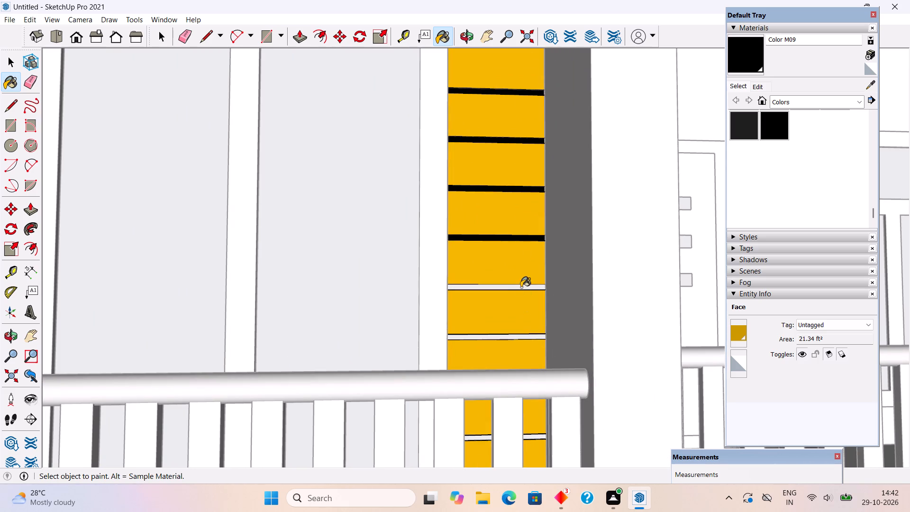
pyautogui.click(521, 287)
pyautogui.click(533, 338)
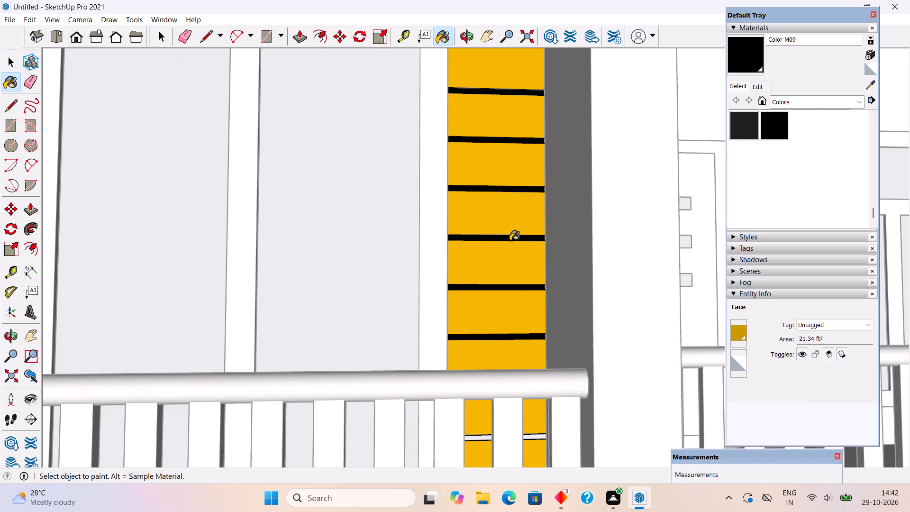
# Paint the next three grooves behind the railing, right of the upper-floor window, with Color M09.
pyautogui.scroll(-1, 509, 219)
pyautogui.scroll(-4, 536, 365)
pyautogui.moveTo(519, 335); pyautogui.dragTo(508, 247, button='middle')
pyautogui.scroll(6, 524, 289)
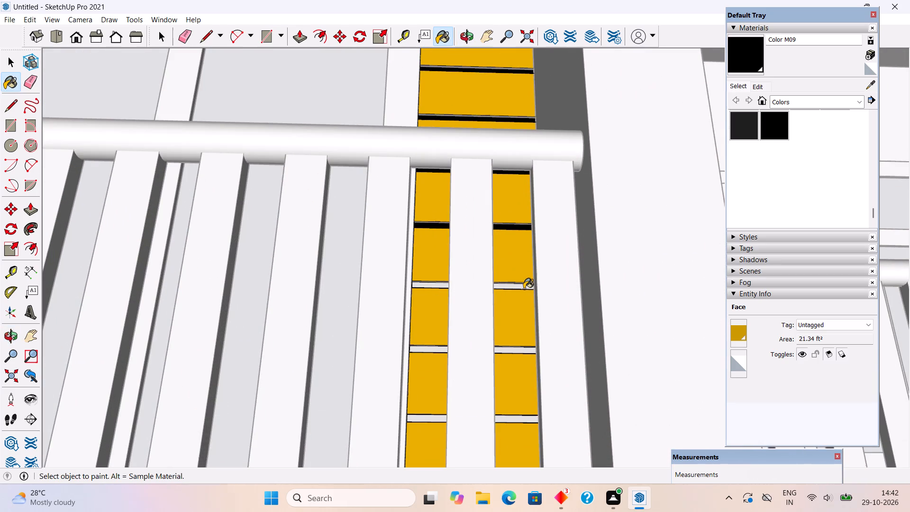
pyautogui.click(522, 284)
pyautogui.click(522, 288)
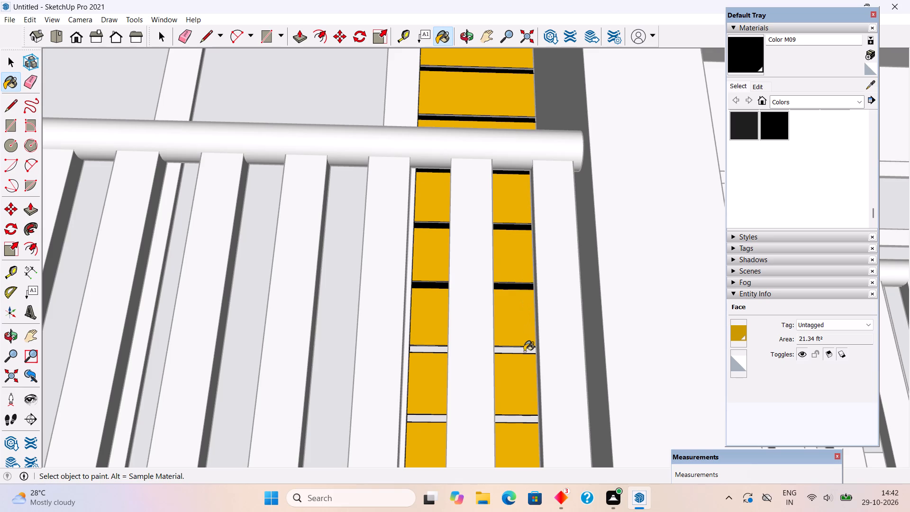
pyautogui.click(524, 349)
pyautogui.click(529, 421)
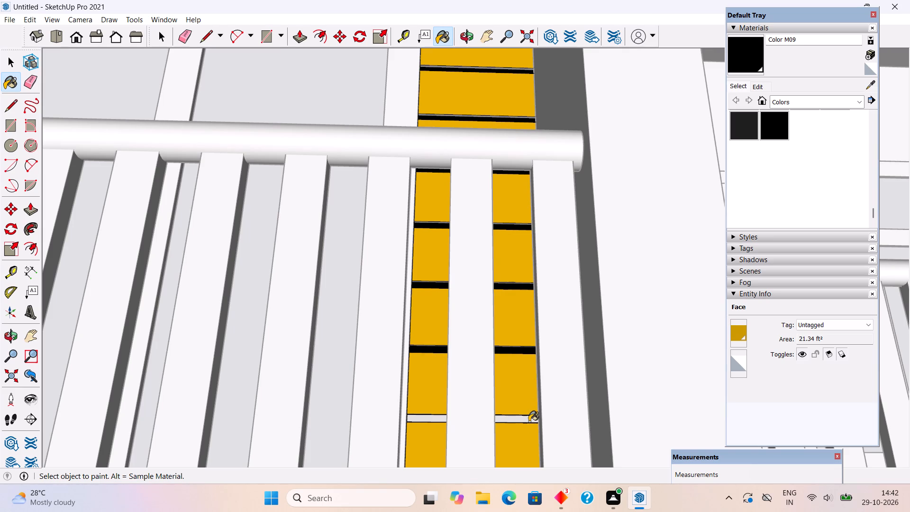
# Paint the thin groove below the lowest plank behind the railing, right of the upper-floor window, with Color M09.
pyautogui.scroll(-4, 503, 279)
pyautogui.moveTo(468, 305); pyautogui.dragTo(464, 384, button='middle')
pyautogui.scroll(-4, 463, 340)
pyautogui.scroll(-6, 435, 255)
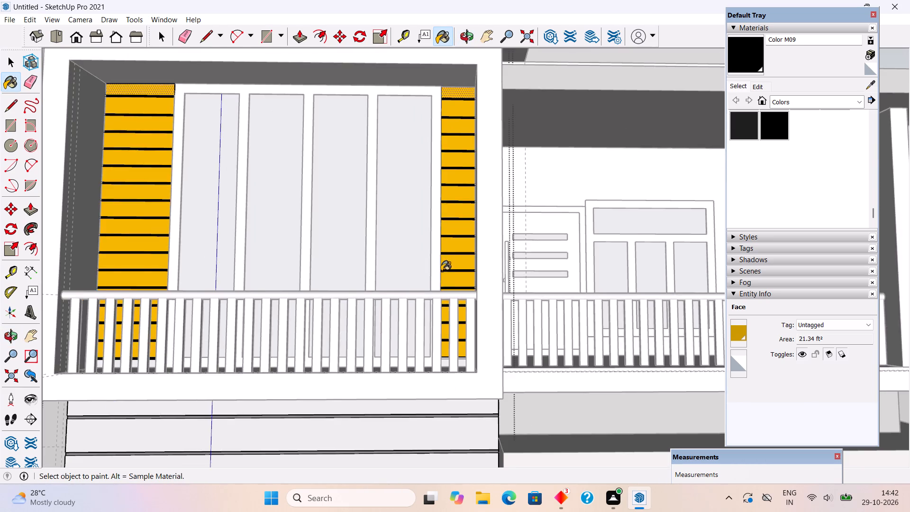
pyautogui.moveTo(441, 311); pyautogui.dragTo(447, 358, button='middle')
pyautogui.scroll(12, 455, 370)
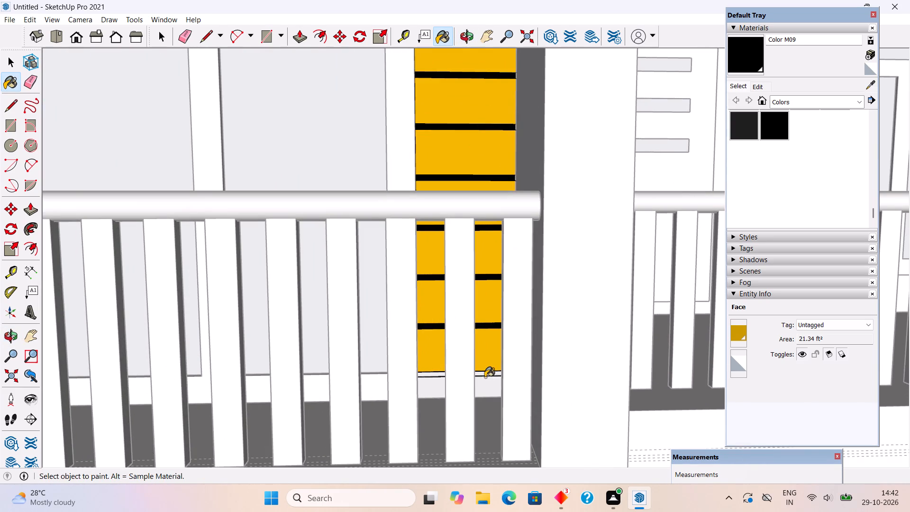
pyautogui.click(485, 375)
pyautogui.click(487, 373)
pyautogui.scroll(-5, 487, 373)
pyautogui.moveTo(478, 369); pyautogui.dragTo(474, 363, button='middle')
pyautogui.scroll(-9, 474, 363)
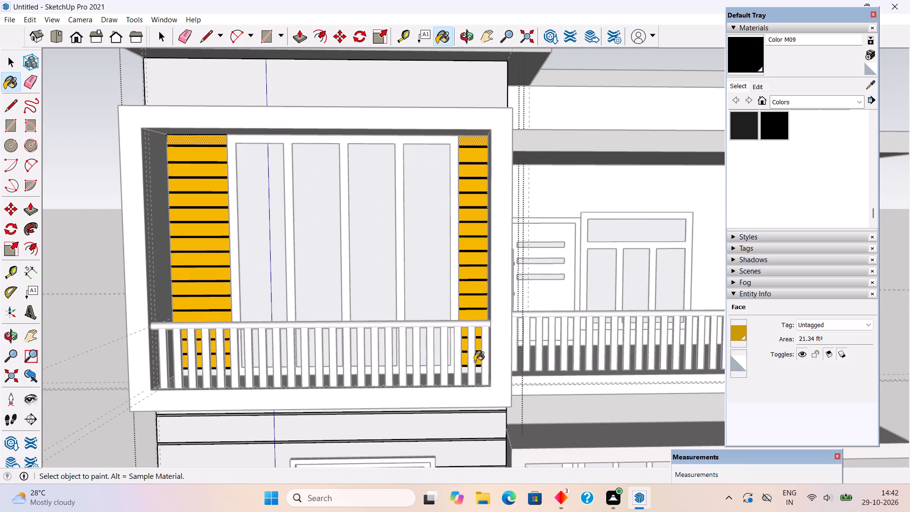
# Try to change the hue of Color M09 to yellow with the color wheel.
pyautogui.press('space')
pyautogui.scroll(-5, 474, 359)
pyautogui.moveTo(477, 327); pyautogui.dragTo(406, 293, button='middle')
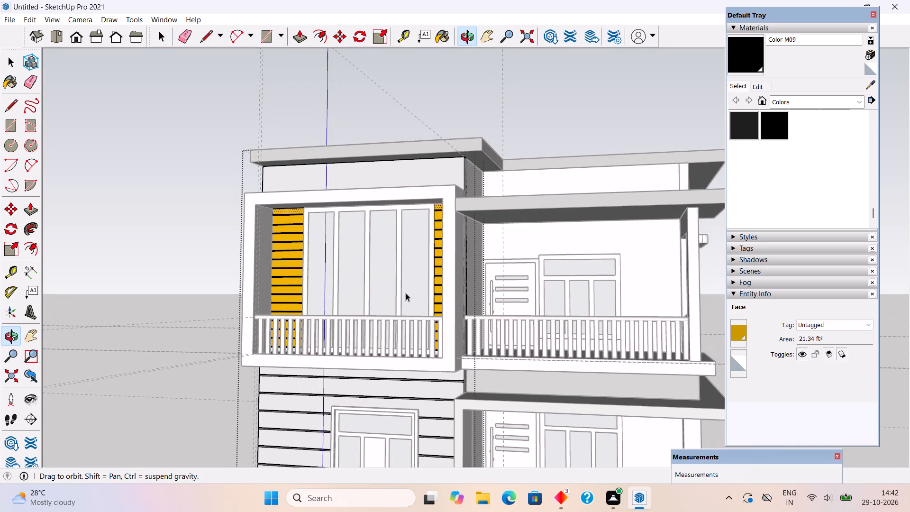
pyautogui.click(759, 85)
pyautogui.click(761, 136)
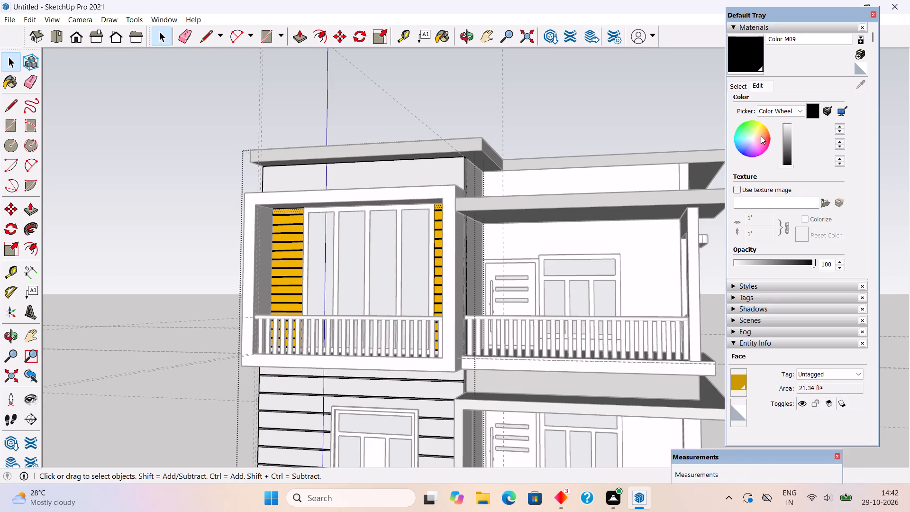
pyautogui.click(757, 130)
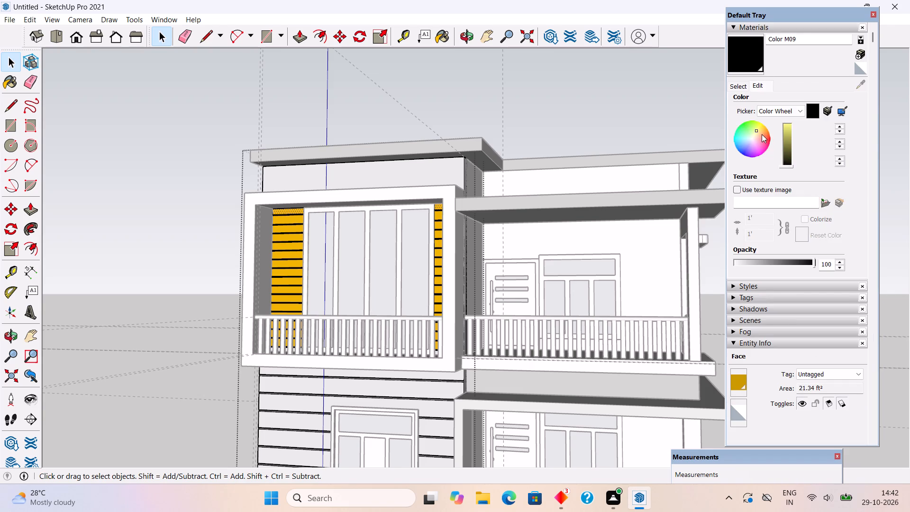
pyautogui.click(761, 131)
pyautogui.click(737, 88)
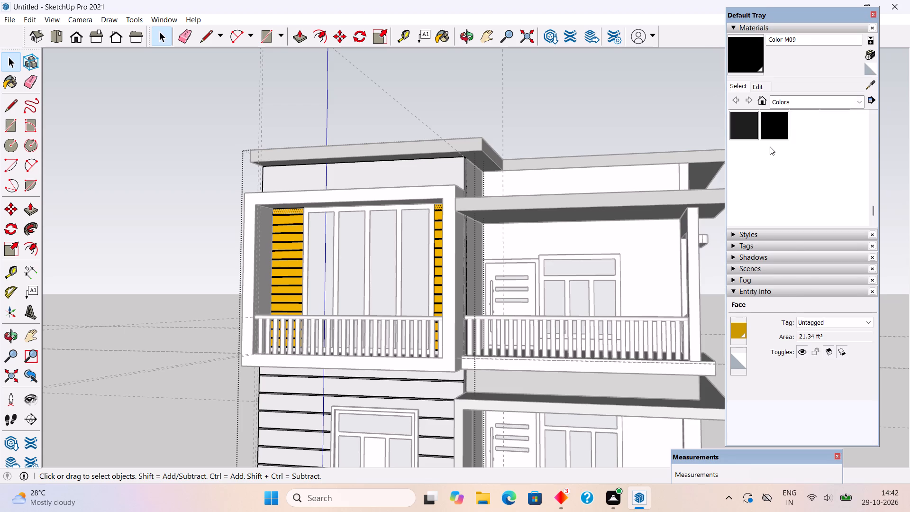
# Sample Color D06 from the upper-floor planks, darken the material to a deep brownish ochre, and clear the selection.
pyautogui.scroll(1, 770, 146)
pyautogui.click(869, 89)
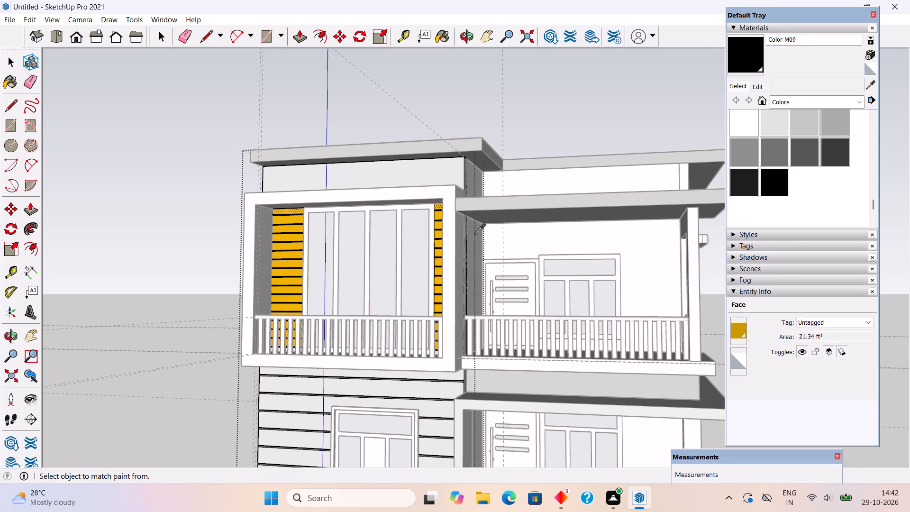
pyautogui.scroll(4, 345, 248)
pyautogui.click(283, 243)
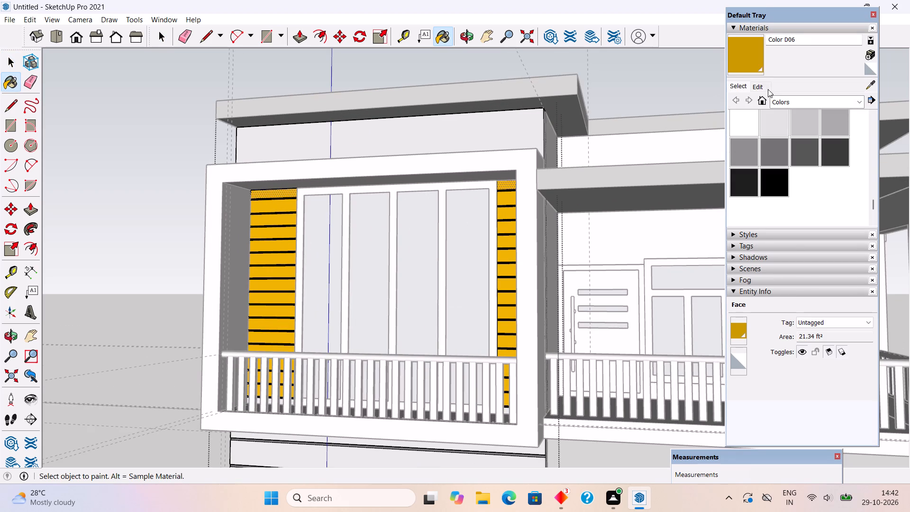
pyautogui.click(762, 86)
pyautogui.moveTo(791, 131); pyautogui.dragTo(792, 140)
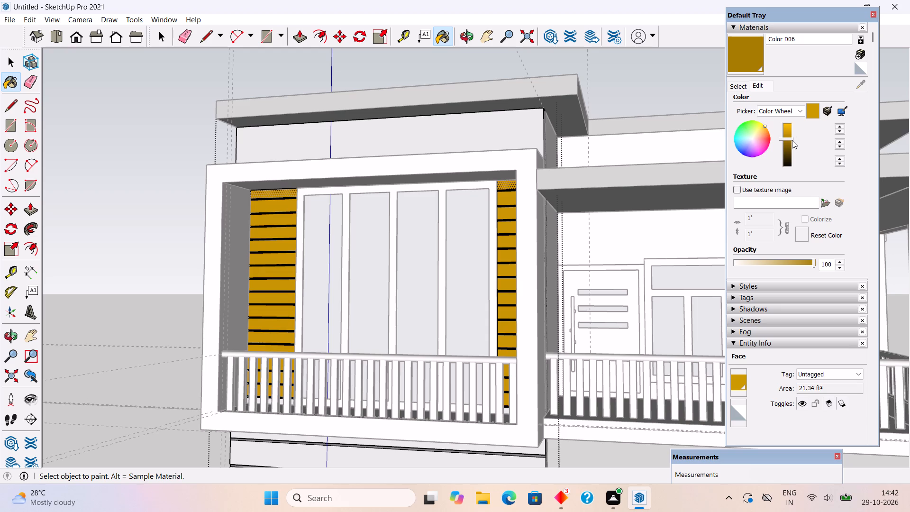
pyautogui.moveTo(792, 140); pyautogui.dragTo(793, 143)
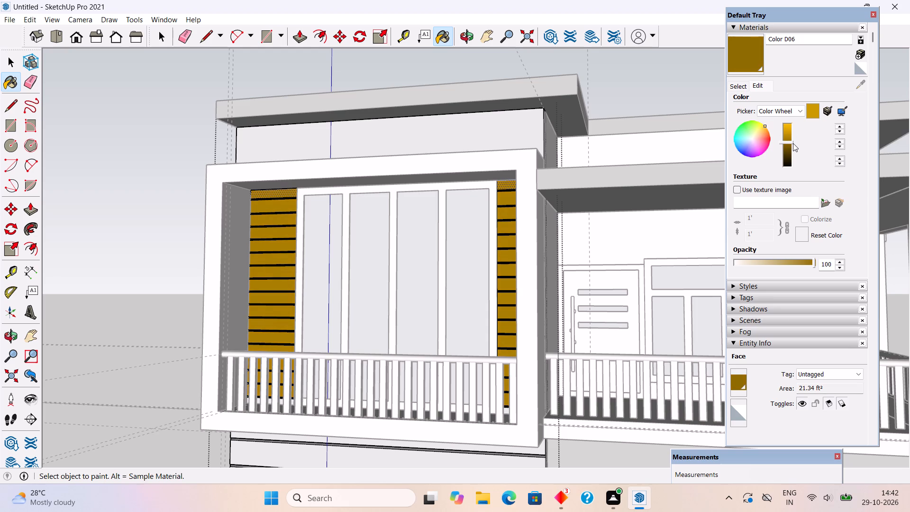
pyautogui.press('space')
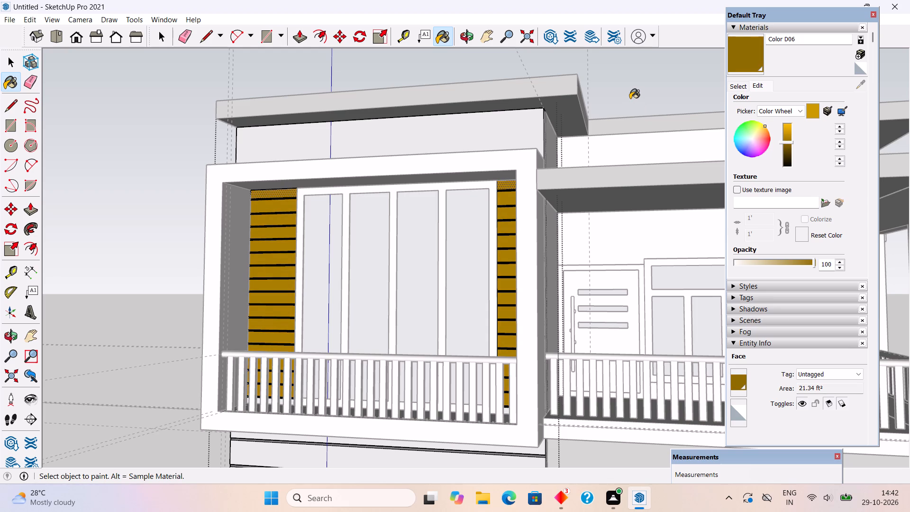
pyautogui.press('space')
pyautogui.click(630, 99)
pyautogui.press('space')
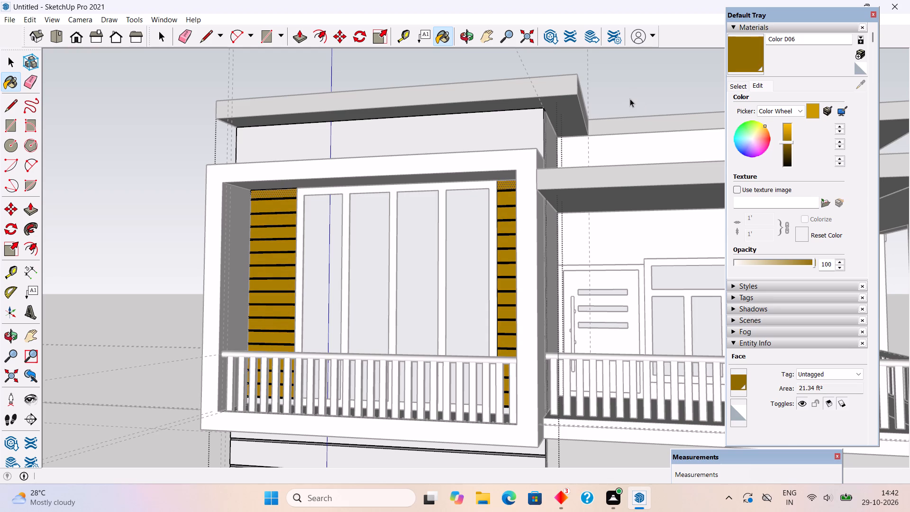
pyautogui.scroll(-5, 628, 116)
pyautogui.click(306, 101)
# Paint the frame of the upper-floor four-pane window with black Color M09.
pyautogui.moveTo(427, 179); pyautogui.dragTo(462, 249, button='middle')
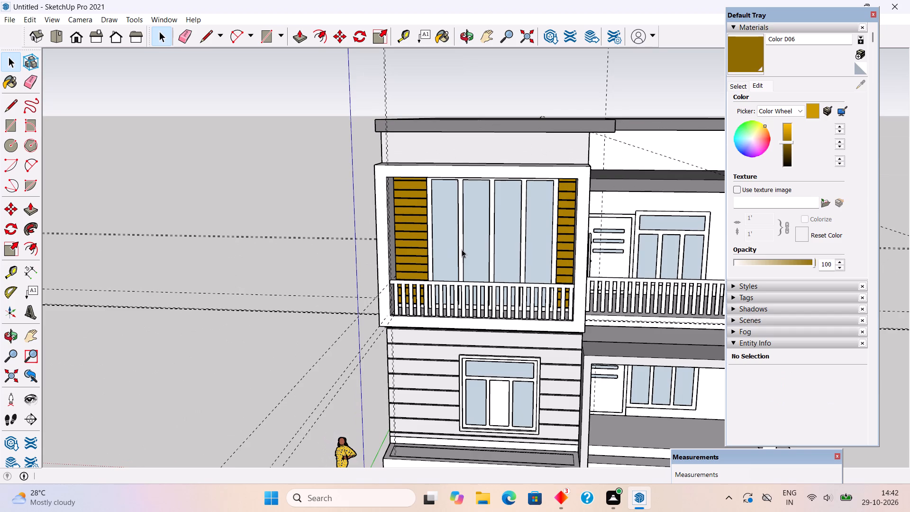
pyautogui.click(746, 85)
pyautogui.click(781, 185)
pyautogui.scroll(3, 492, 284)
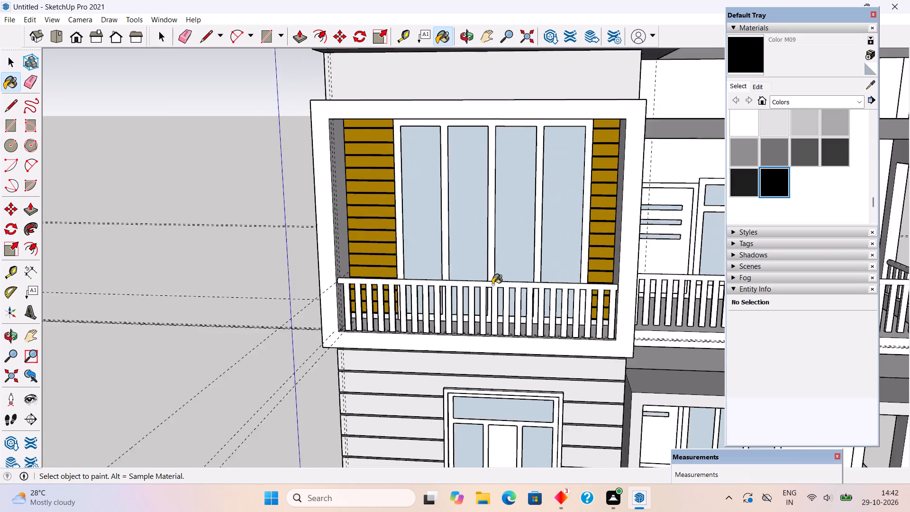
pyautogui.scroll(2, 492, 284)
pyautogui.click(490, 250)
pyautogui.scroll(-5, 490, 250)
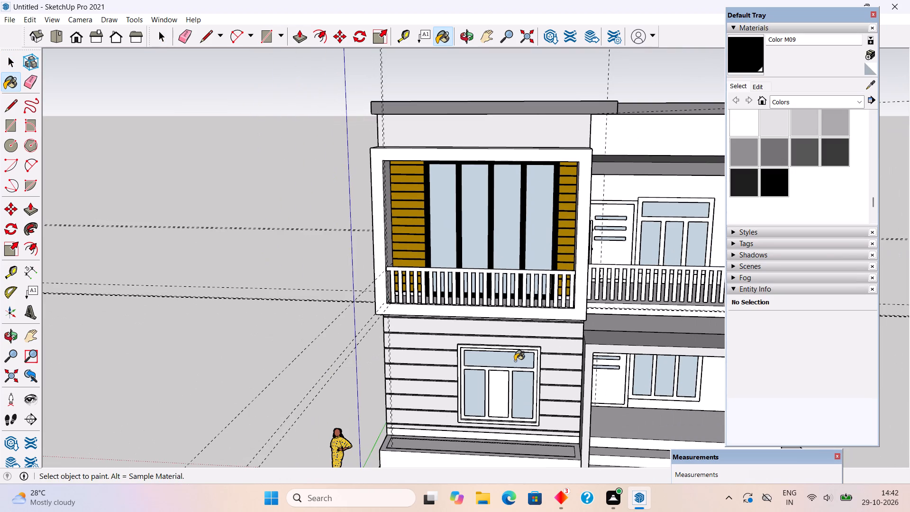
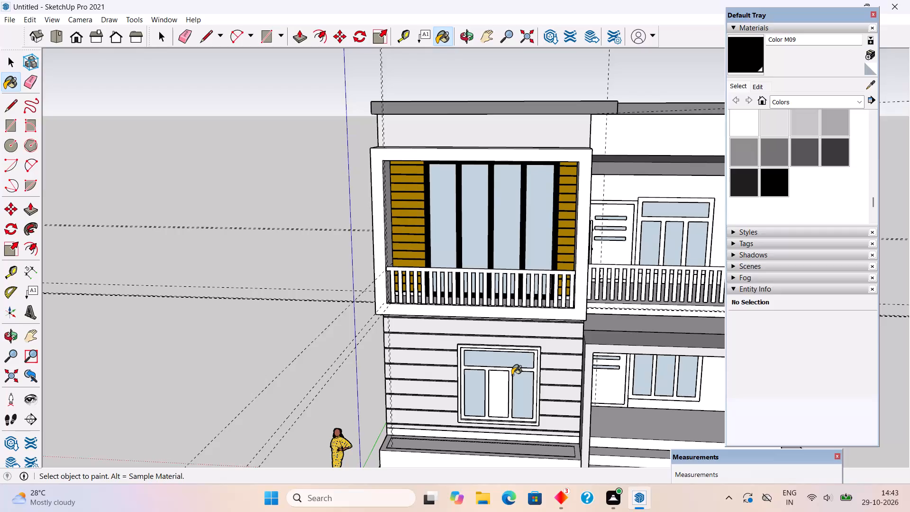
# Paint the frame of the ground-floor window in the grooved wall with black Color M09.
pyautogui.scroll(4, 512, 375)
pyautogui.click(510, 366)
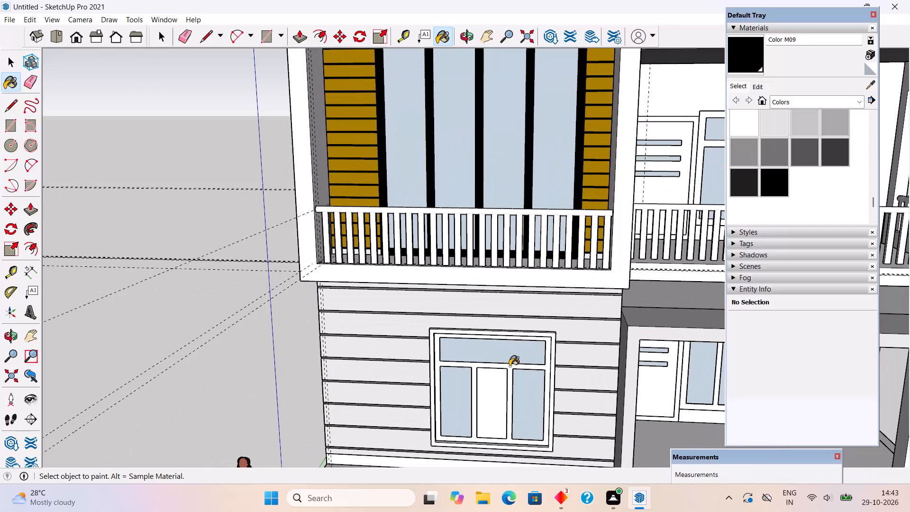
# Paint the left twelve balusters of the railing in front of the upper-floor four-pane window with black Color M09.
pyautogui.scroll(-5, 482, 358)
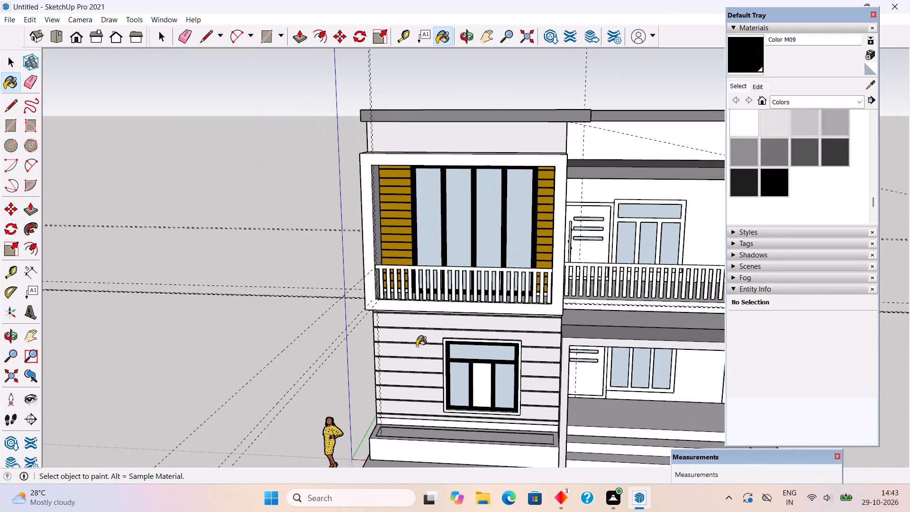
pyautogui.scroll(4, 516, 276)
pyautogui.click(321, 278)
pyautogui.click(333, 276)
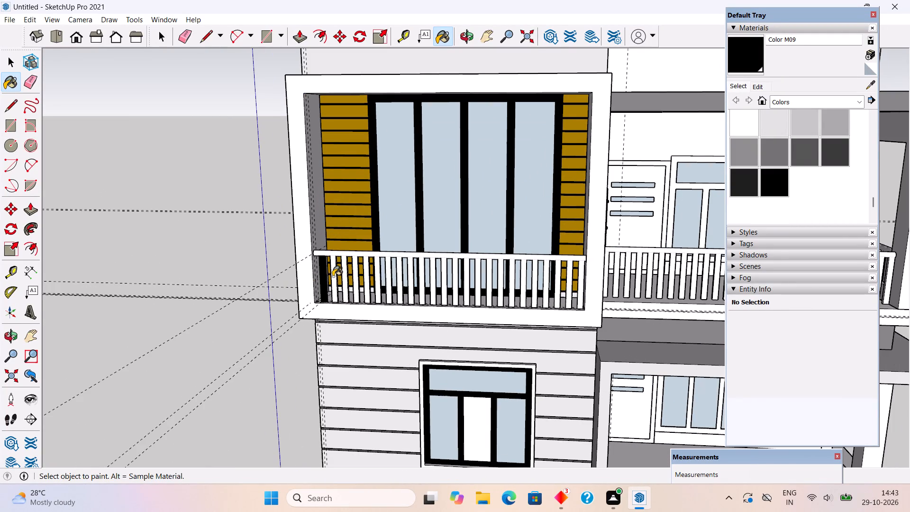
pyautogui.click(344, 274)
pyautogui.click(355, 283)
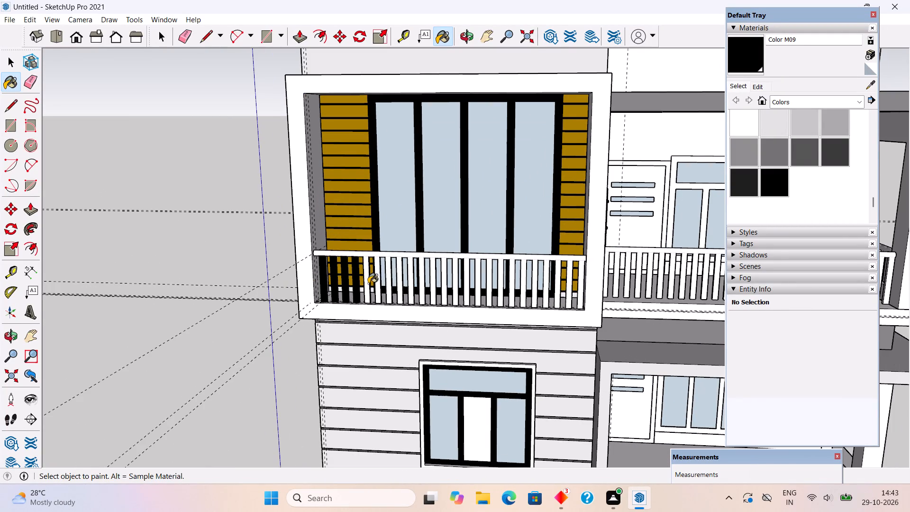
pyautogui.click(369, 284)
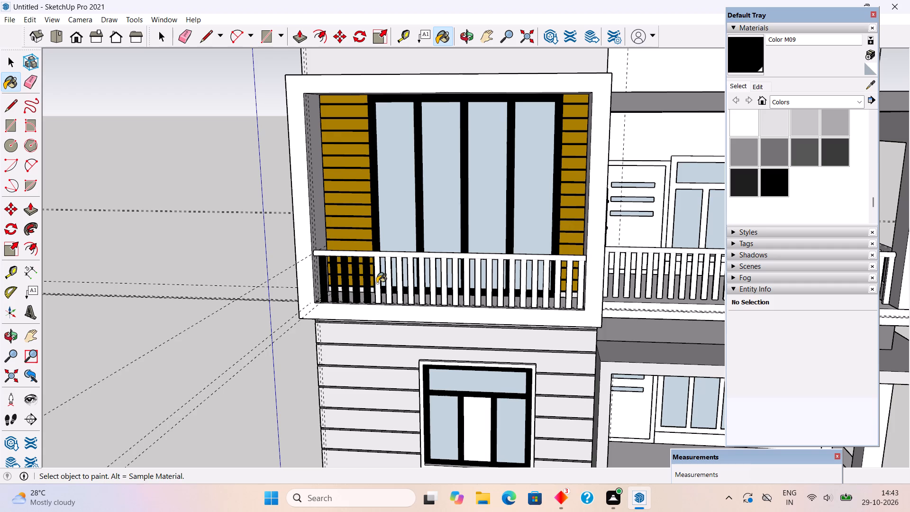
pyautogui.click(378, 280)
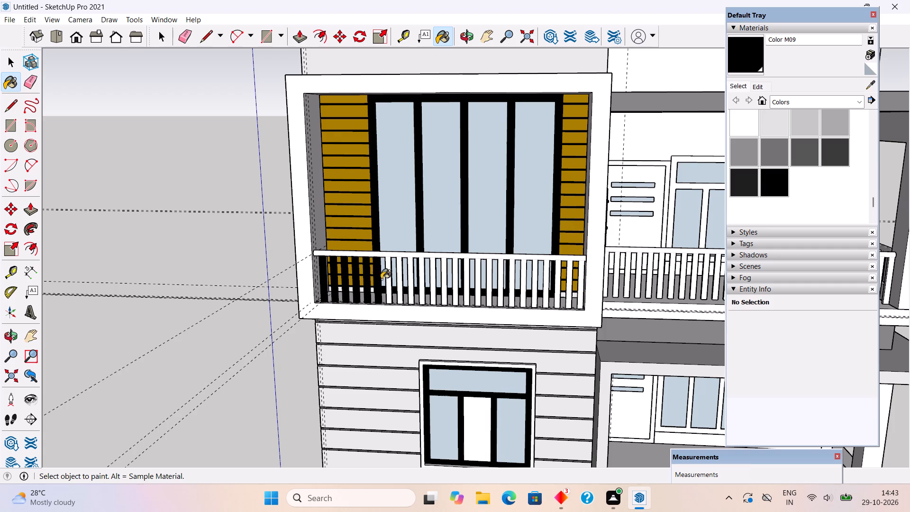
pyautogui.click(389, 276)
pyautogui.click(398, 281)
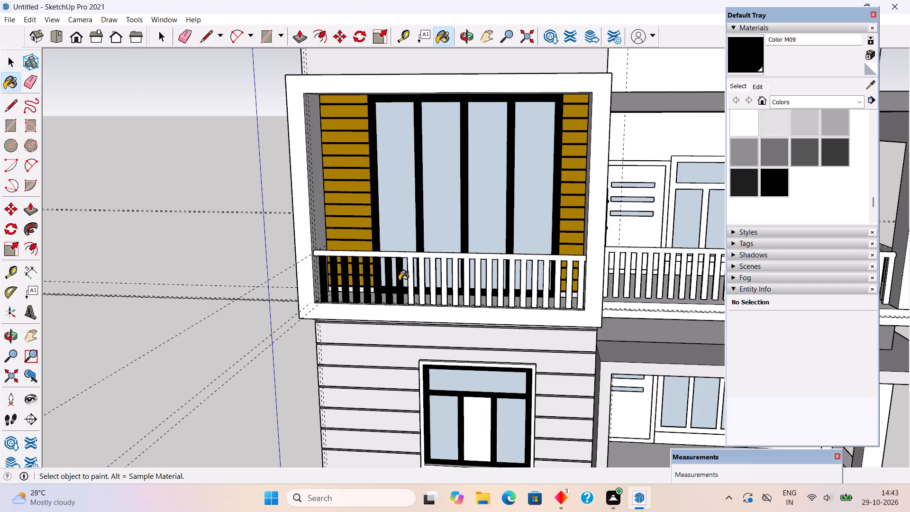
pyautogui.click(410, 277)
pyautogui.click(421, 277)
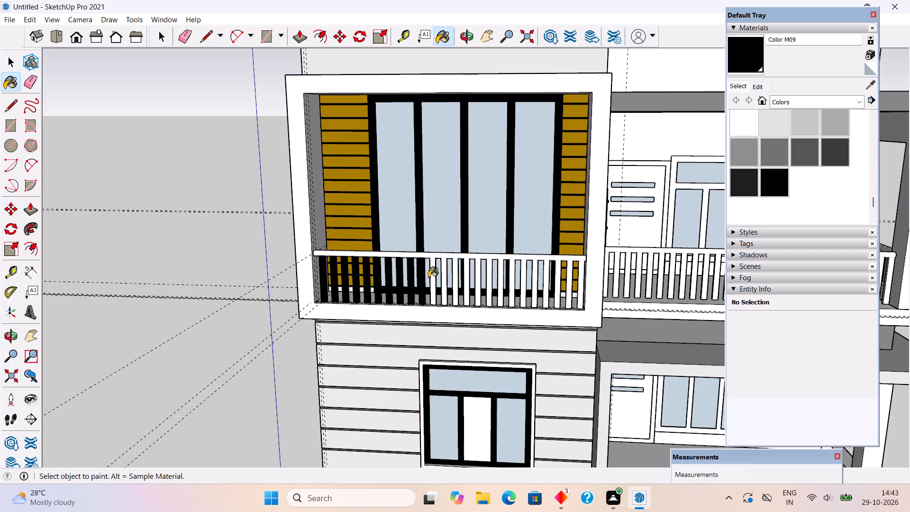
pyautogui.click(434, 278)
pyautogui.click(443, 277)
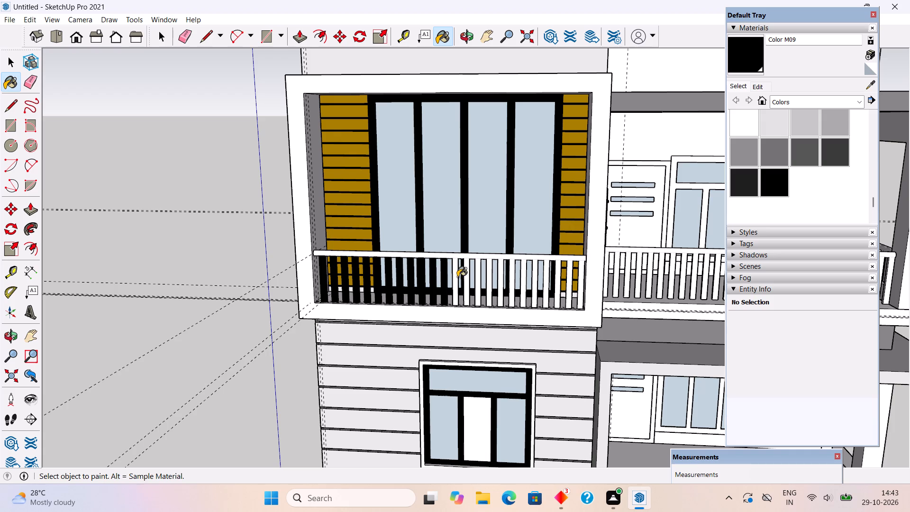
# Paint the remaining twelve balusters of the railing in front of the four-pane window with black Color M09.
pyautogui.click(456, 282)
pyautogui.click(466, 281)
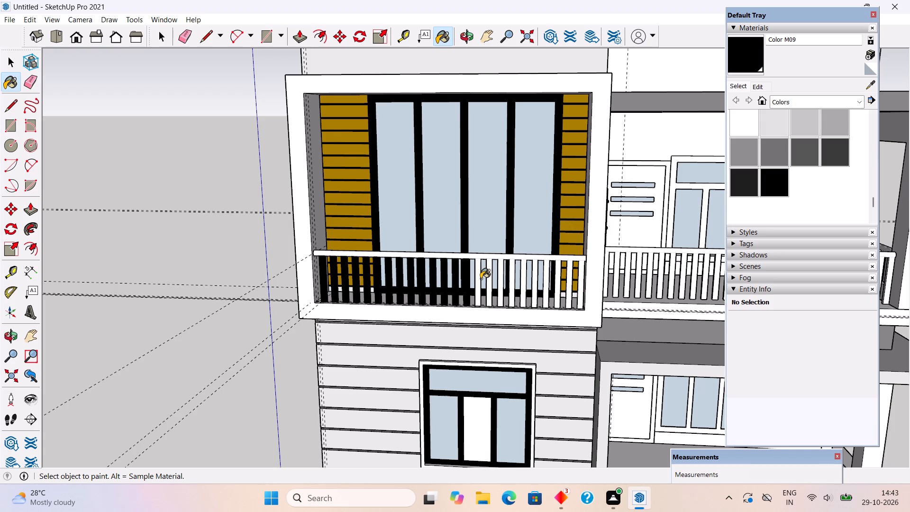
pyautogui.click(478, 282)
pyautogui.click(488, 282)
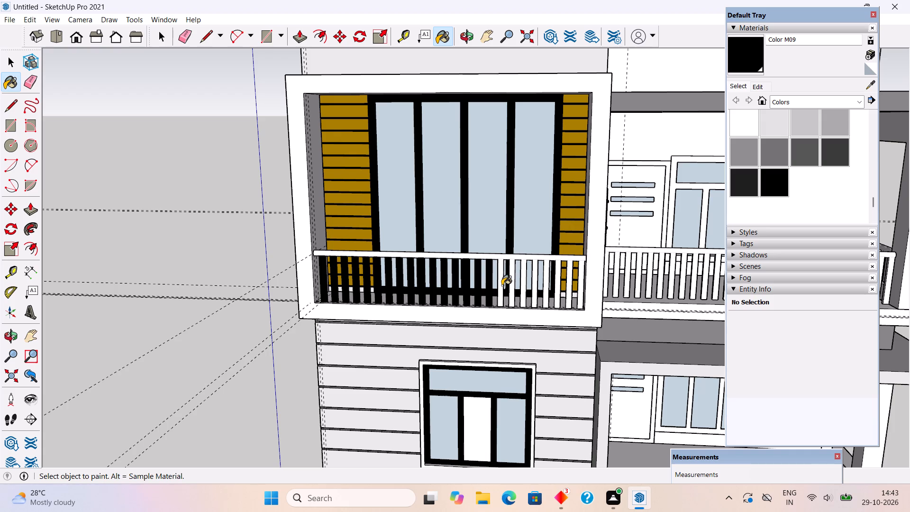
pyautogui.click(502, 285)
pyautogui.click(511, 284)
pyautogui.click(521, 283)
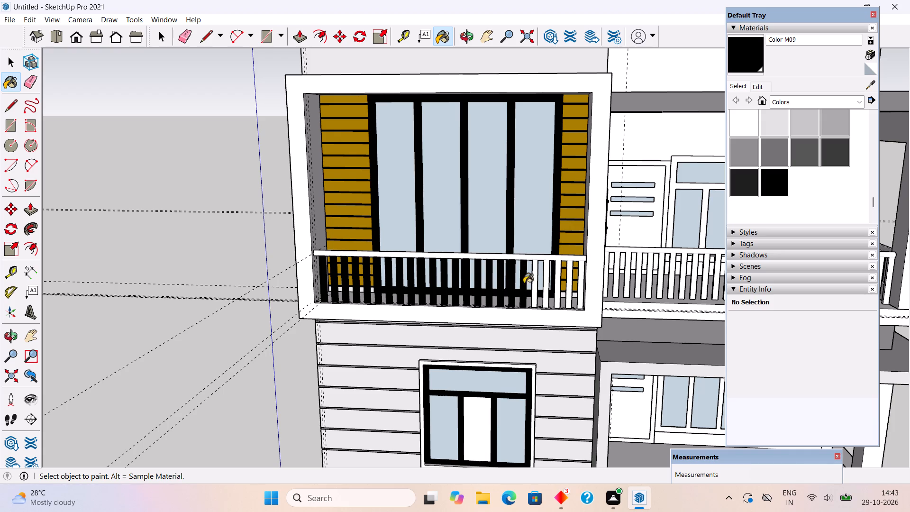
pyautogui.click(532, 288)
pyautogui.click(546, 286)
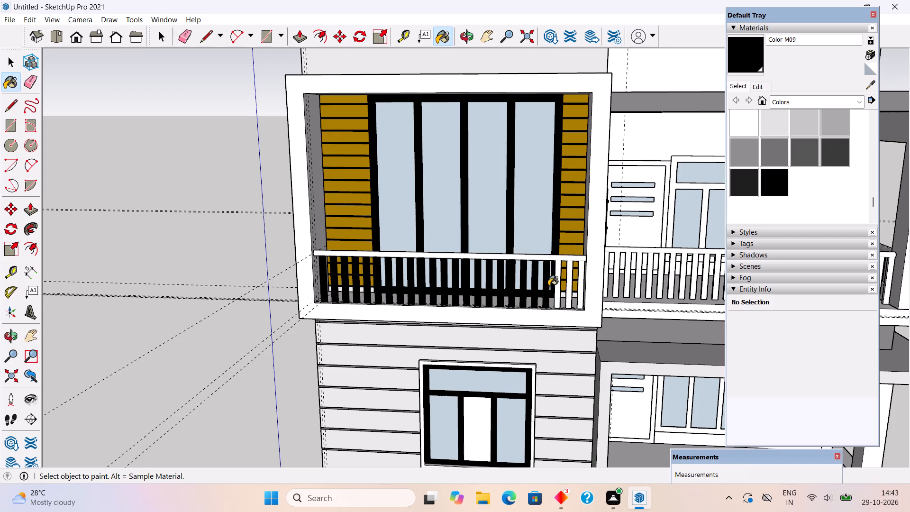
pyautogui.click(557, 288)
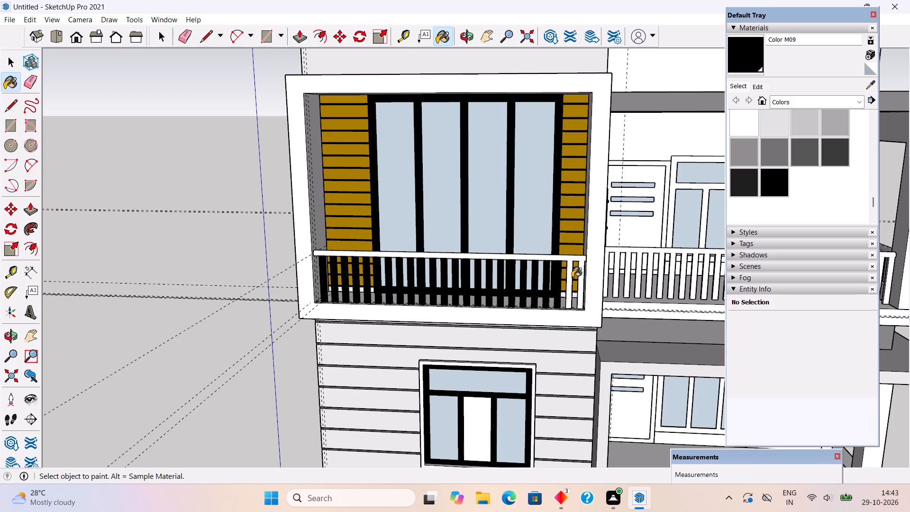
pyautogui.click(569, 283)
pyautogui.click(580, 278)
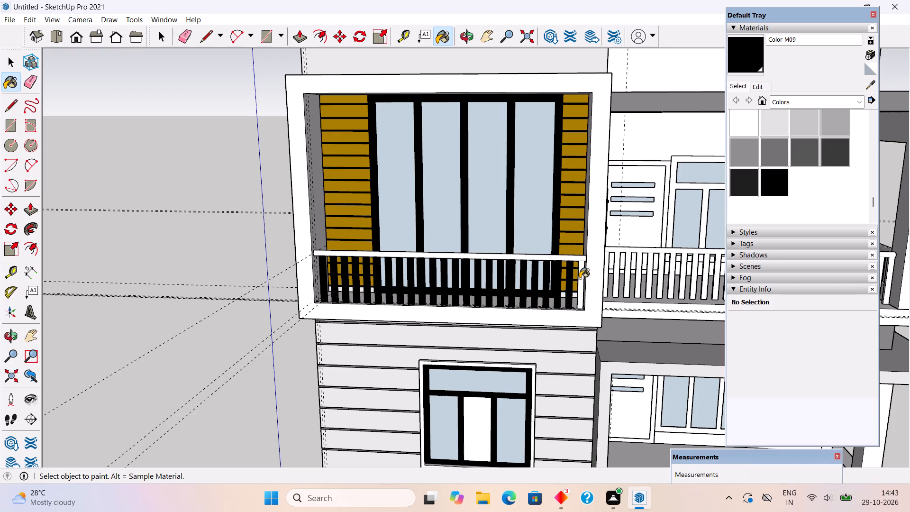
# Paint the first eight balusters of the adjoining upper balcony's front railing, starting beside the framed bay, with black Color M09.
pyautogui.scroll(-4, 382, 295)
pyautogui.scroll(-2, 267, 304)
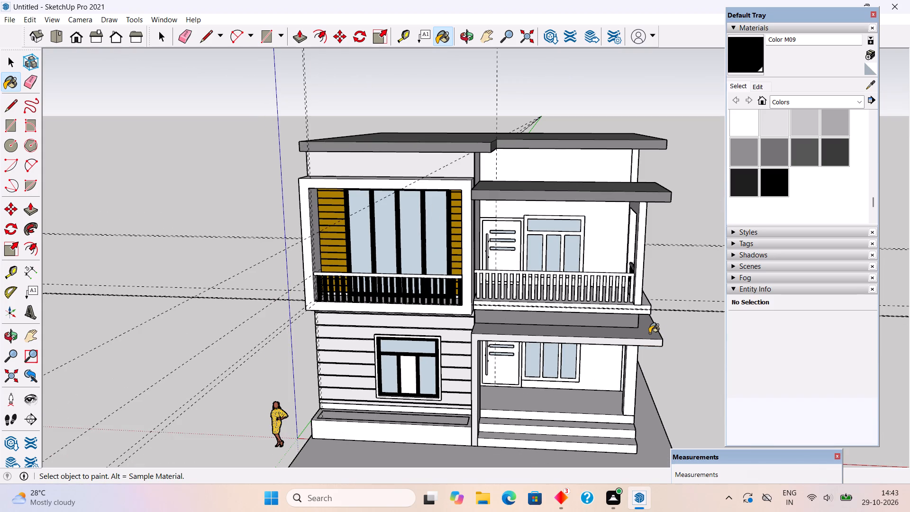
pyautogui.scroll(5, 543, 279)
pyautogui.scroll(5, 446, 292)
pyautogui.click(428, 282)
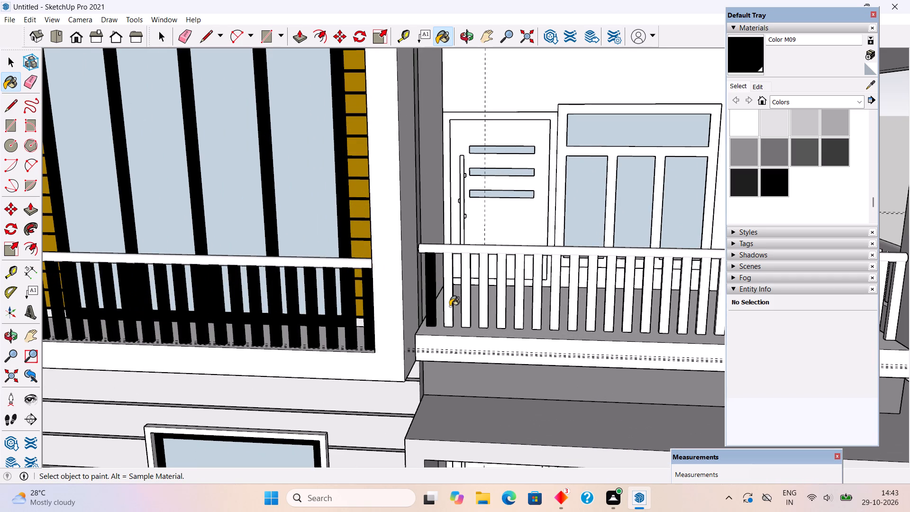
pyautogui.click(450, 306)
pyautogui.click(468, 315)
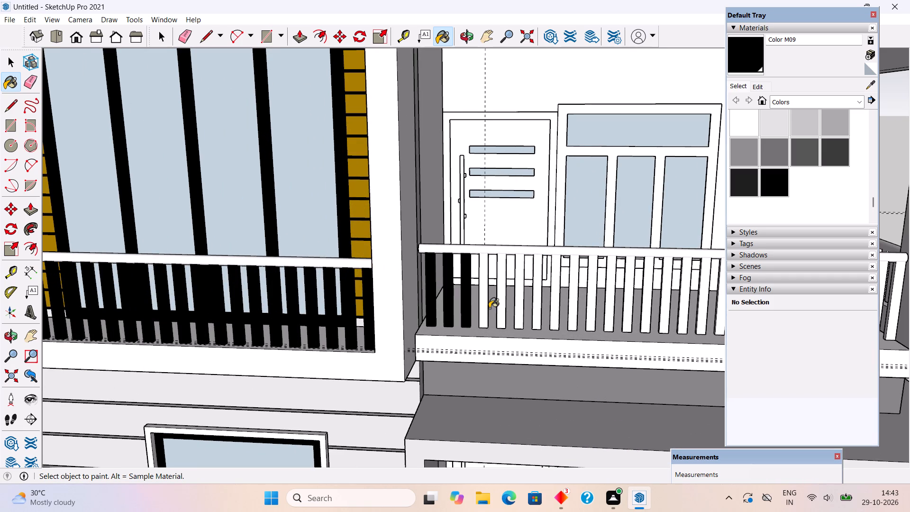
pyautogui.click(486, 311)
pyautogui.click(503, 315)
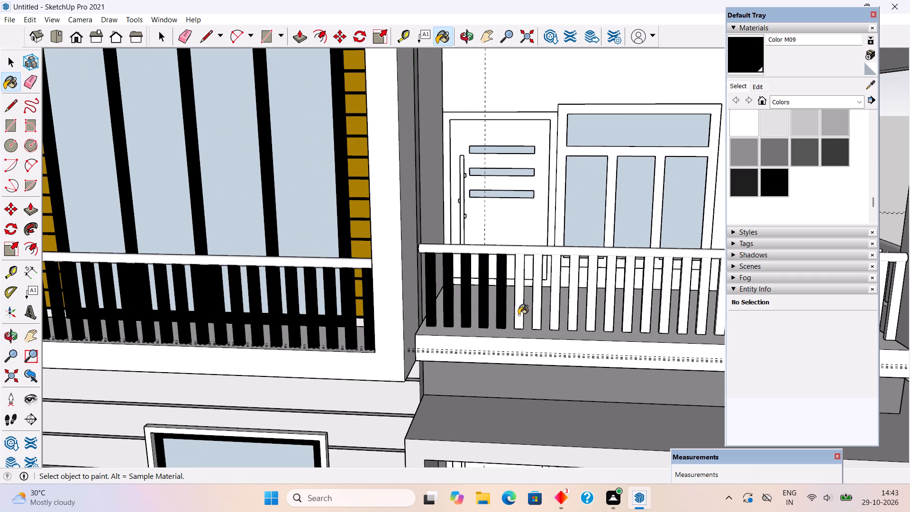
pyautogui.click(519, 315)
pyautogui.click(537, 315)
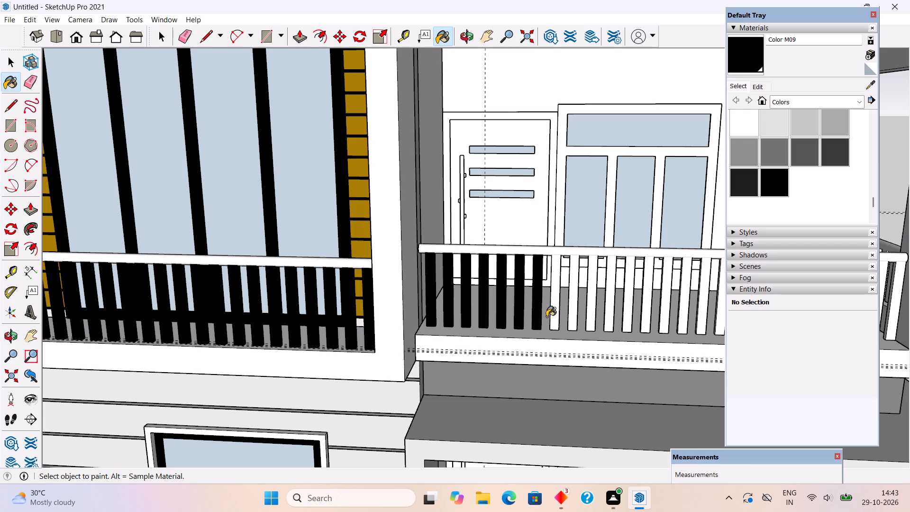
pyautogui.click(552, 319)
# Paint the next nine balusters of the front railing outside the upper-floor door and window with black Color M09.
pyautogui.scroll(-6, 286, 270)
pyautogui.scroll(-2, 226, 264)
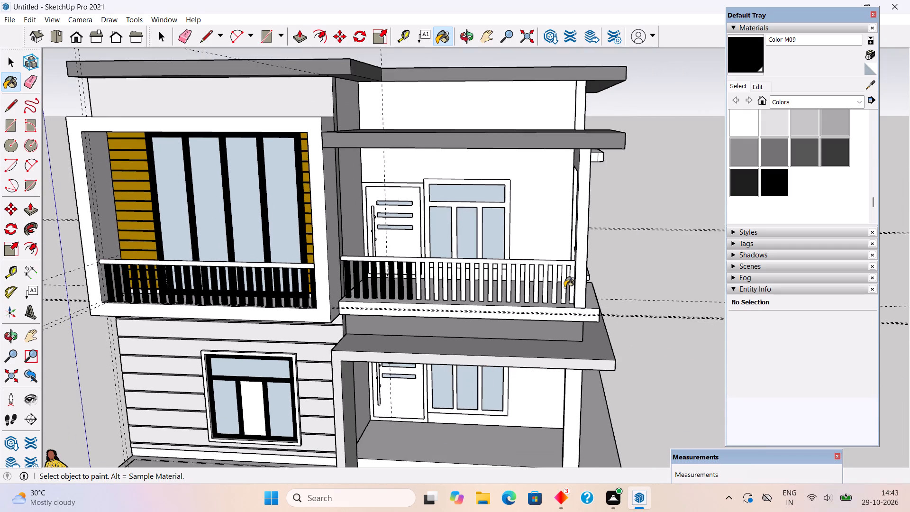
pyautogui.scroll(7, 568, 287)
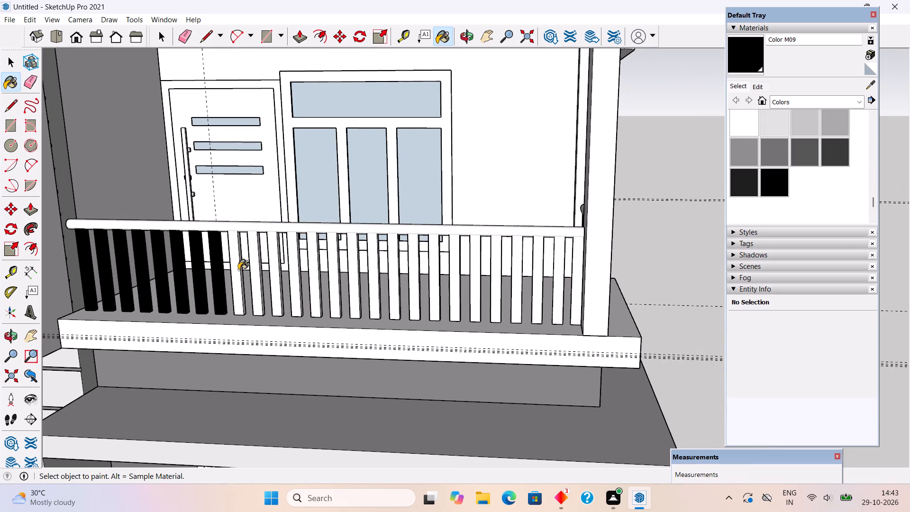
pyautogui.click(238, 270)
pyautogui.click(255, 277)
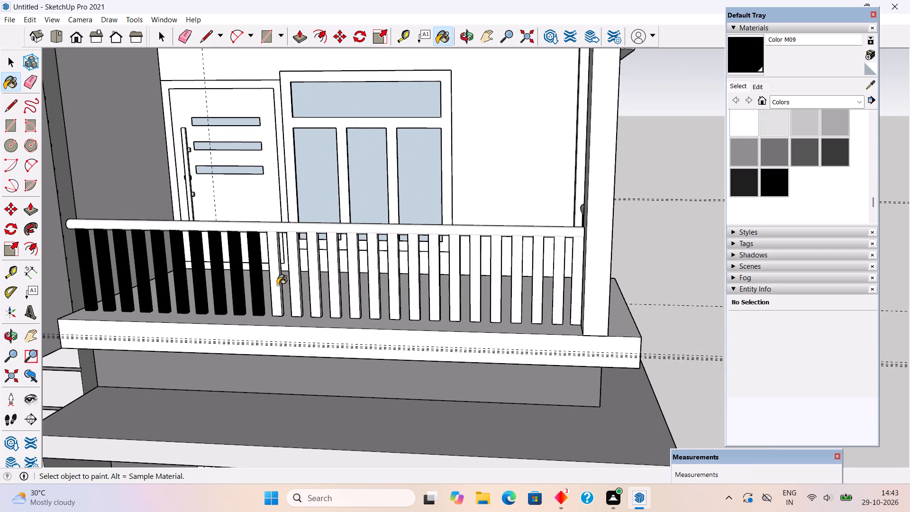
pyautogui.click(277, 285)
pyautogui.click(298, 291)
pyautogui.click(318, 297)
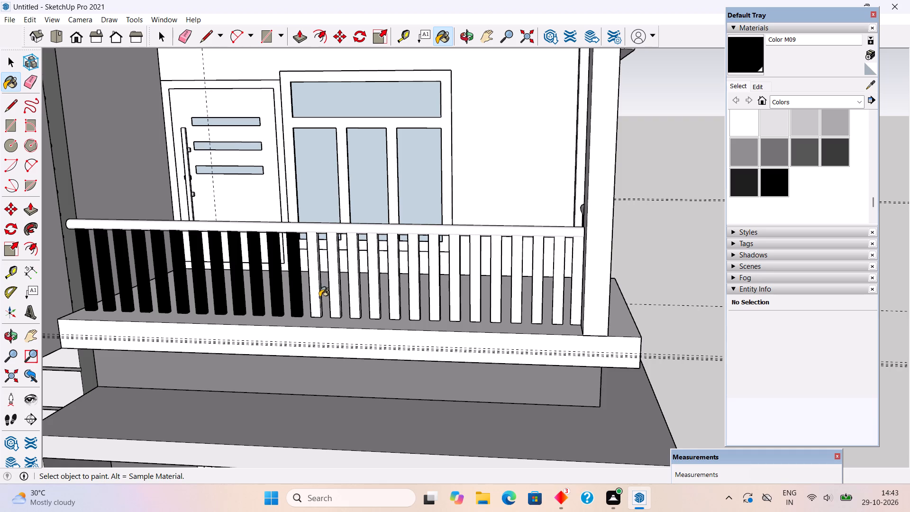
pyautogui.click(338, 296)
pyautogui.click(349, 300)
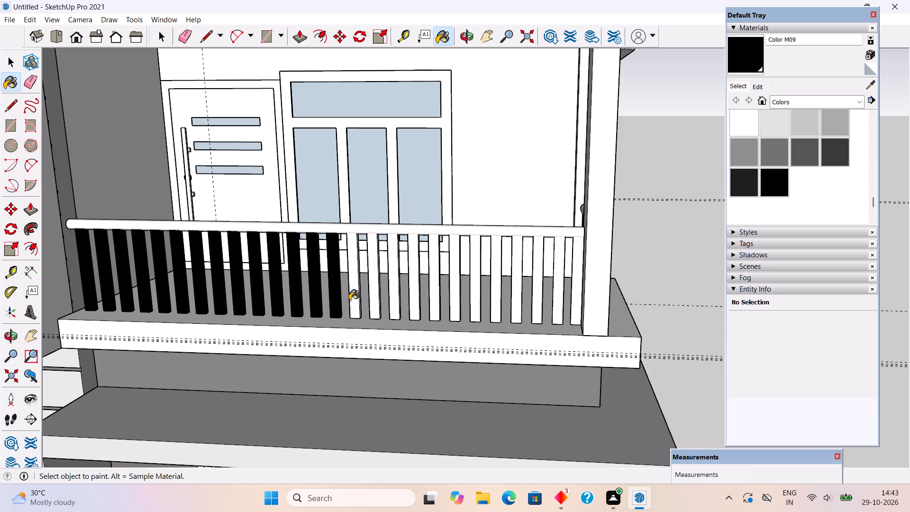
pyautogui.click(370, 296)
pyautogui.click(397, 296)
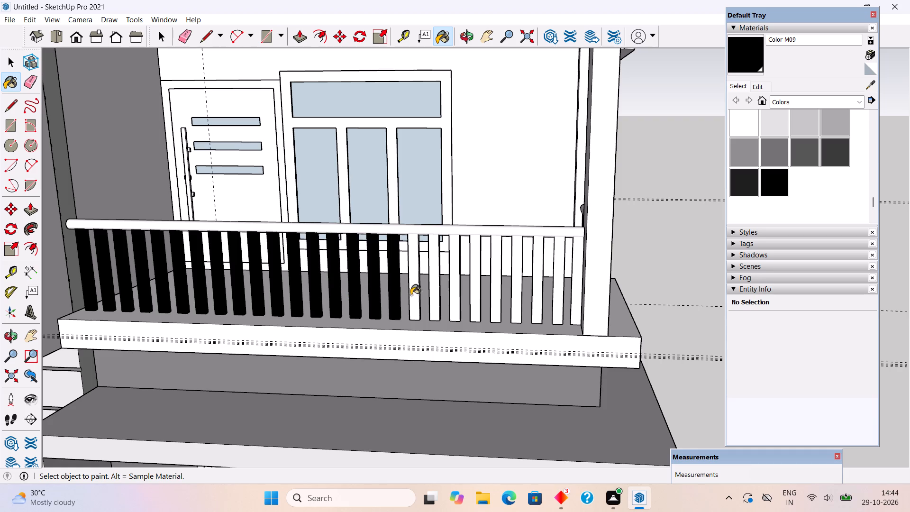
# Paint the last nine balusters of that front railing, up to the corner column, with black Color M09.
pyautogui.click(414, 302)
pyautogui.click(434, 298)
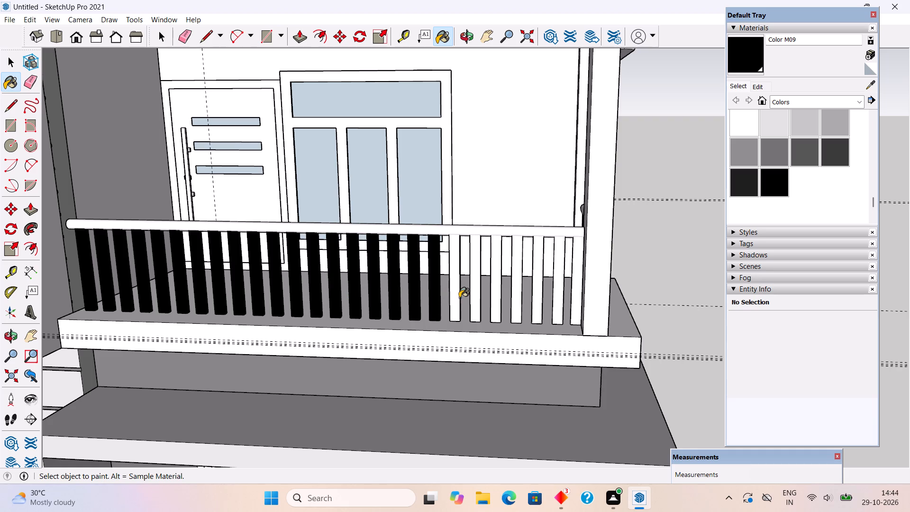
pyautogui.click(459, 298)
pyautogui.click(475, 295)
pyautogui.click(500, 300)
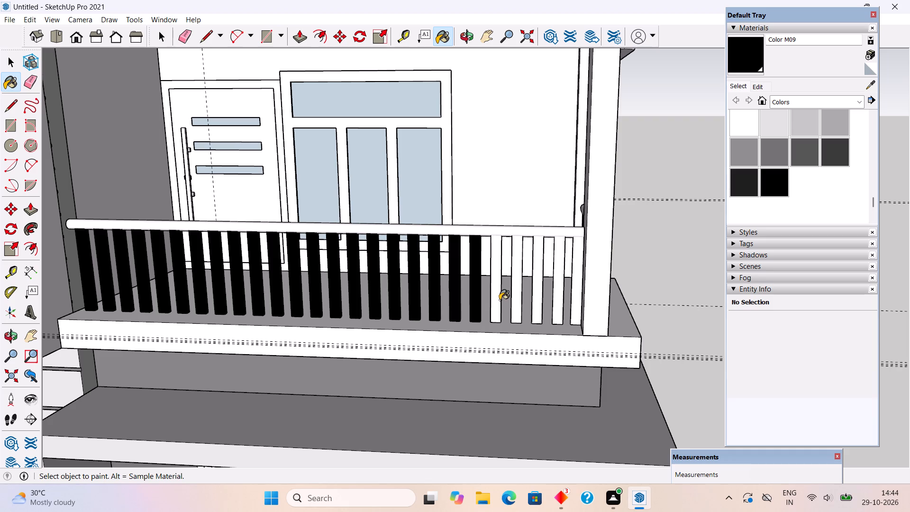
pyautogui.click(514, 293)
pyautogui.click(534, 290)
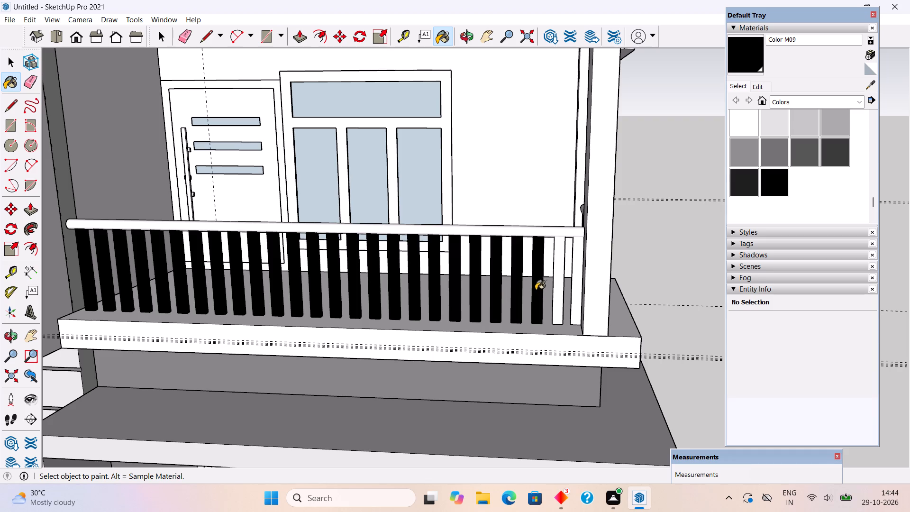
pyautogui.click(554, 283)
pyautogui.click(573, 273)
# Paint the eight balusters of the upper balcony's short side railing with black Color M09.
pyautogui.scroll(-3, 545, 289)
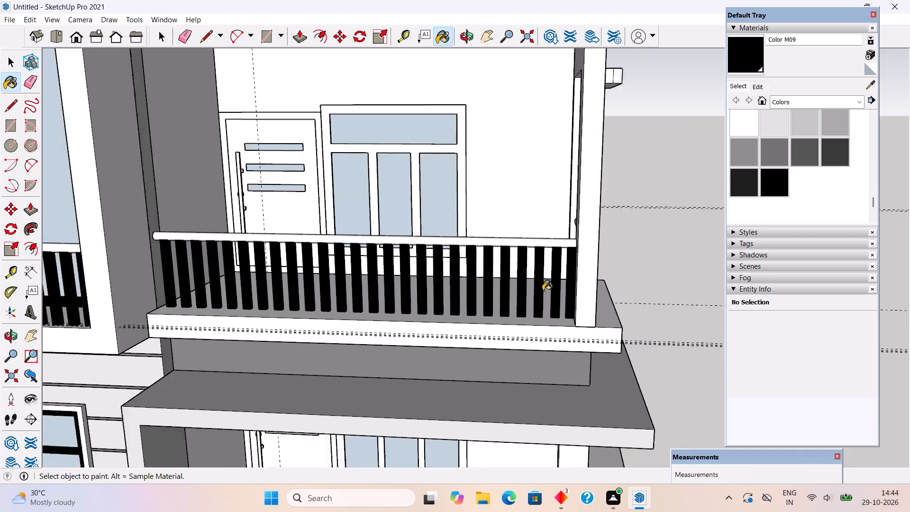
pyautogui.scroll(-3, 543, 291)
pyautogui.moveTo(581, 287); pyautogui.dragTo(280, 265, button='middle')
pyautogui.scroll(7, 445, 255)
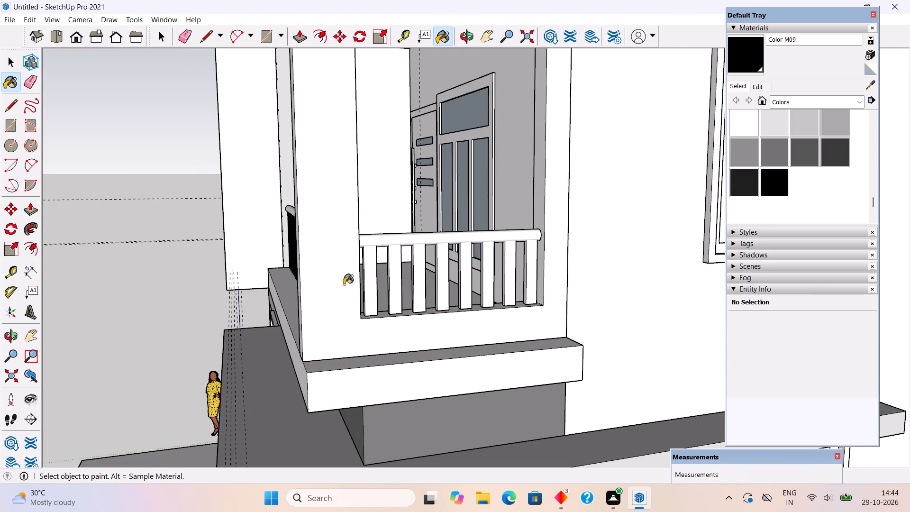
pyautogui.click(373, 281)
pyautogui.click(391, 274)
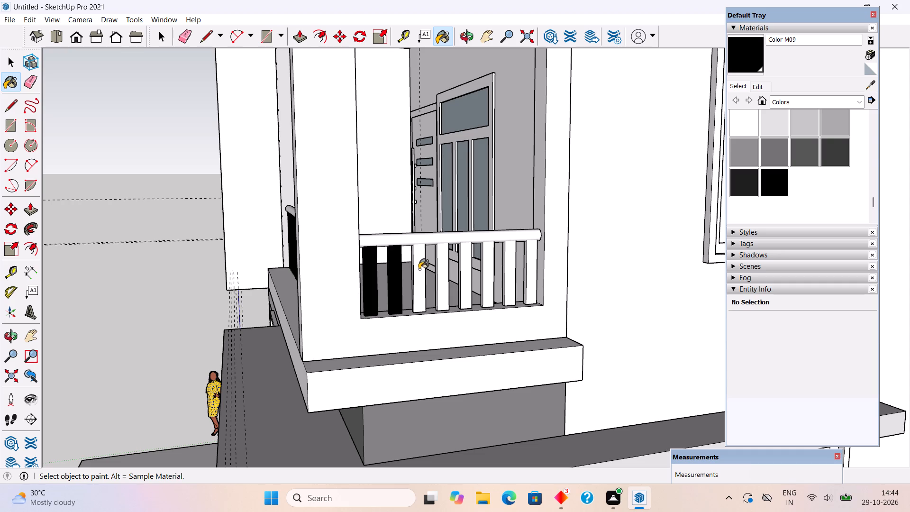
pyautogui.click(420, 269)
pyautogui.click(445, 265)
pyautogui.click(462, 262)
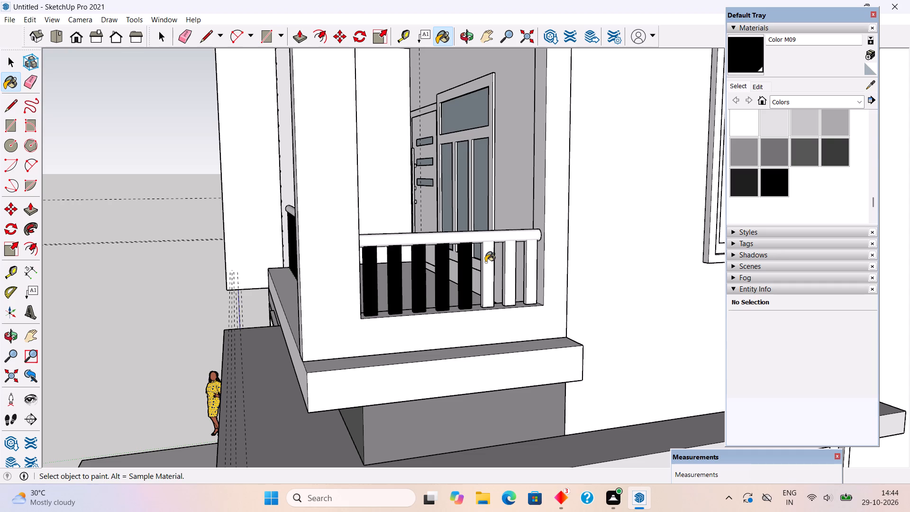
pyautogui.click(485, 262)
pyautogui.click(508, 266)
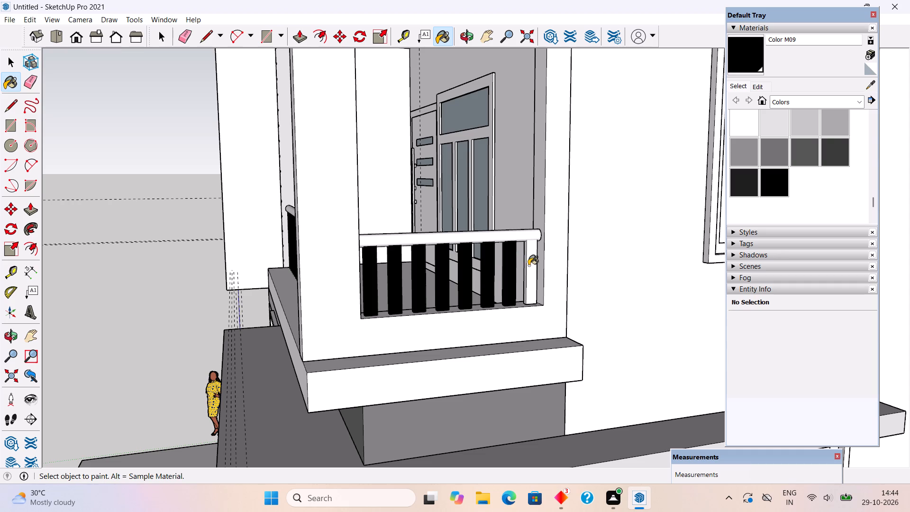
pyautogui.click(528, 265)
pyautogui.scroll(-6, 450, 277)
pyautogui.press('space')
# Paint the frames of the upper and lower side-wall windows nearest the balcony with black Color M09.
pyautogui.scroll(-1, 339, 273)
pyautogui.moveTo(343, 278); pyautogui.dragTo(569, 272, button='middle')
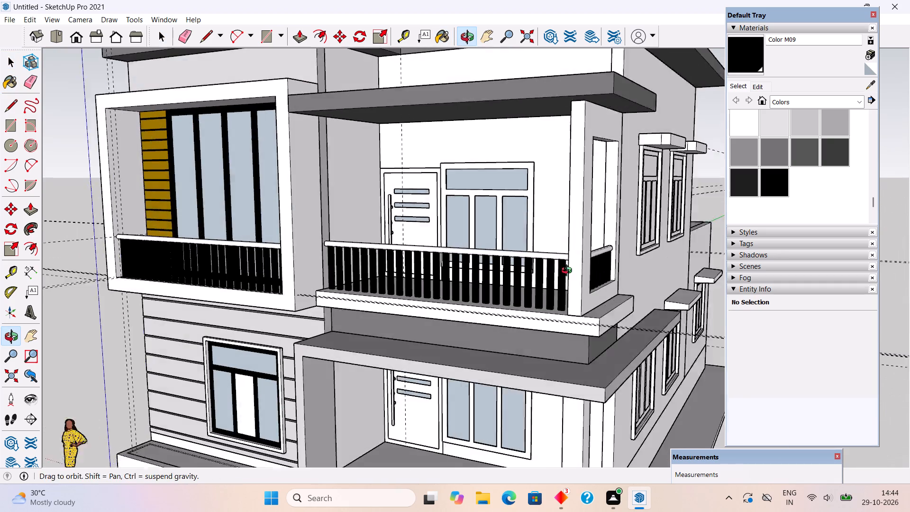
pyautogui.moveTo(569, 272); pyautogui.dragTo(570, 271, button='middle')
pyautogui.click(784, 186)
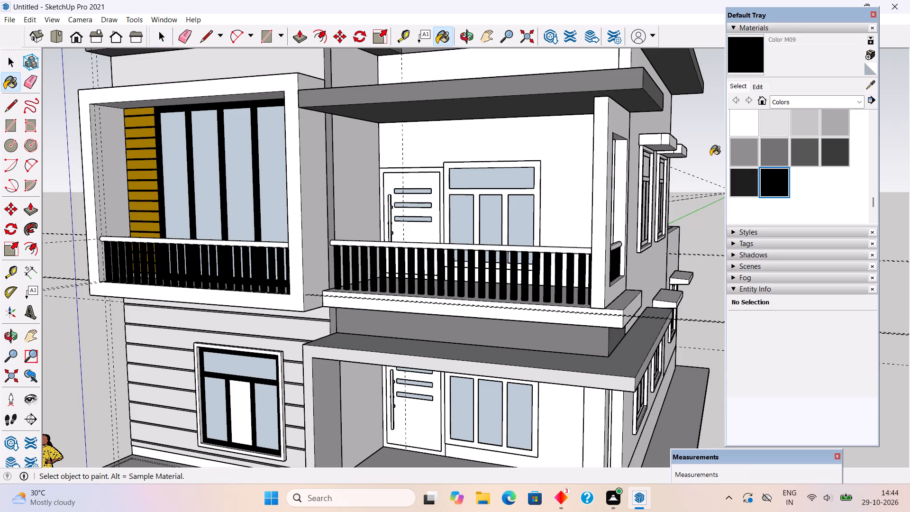
pyautogui.moveTo(689, 155); pyautogui.dragTo(584, 158, button='middle')
pyautogui.scroll(-2, 458, 183)
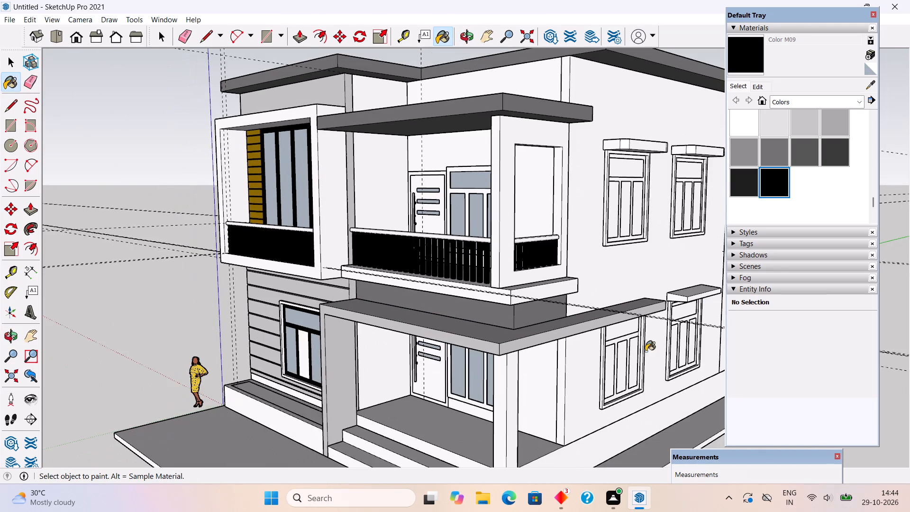
pyautogui.scroll(5, 646, 362)
pyautogui.click(615, 324)
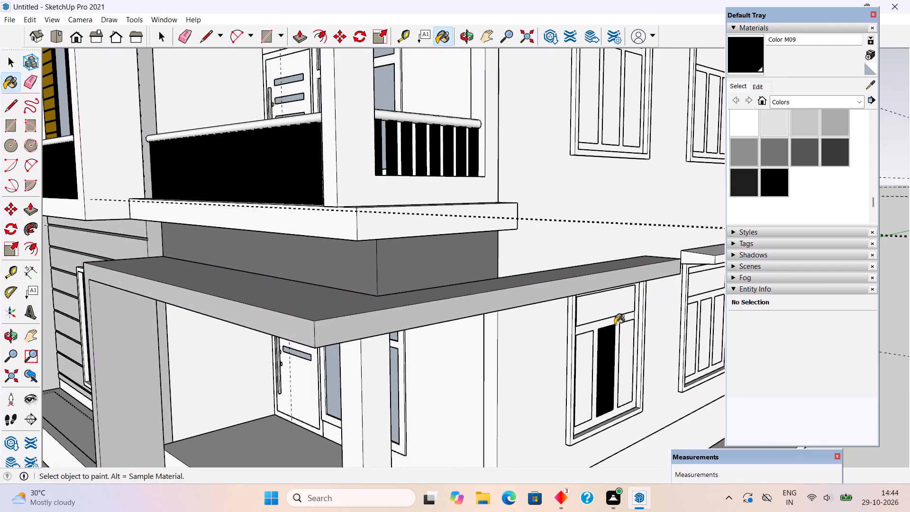
pyautogui.hotkey('ctrl', 'z')
pyautogui.scroll(3, 622, 325)
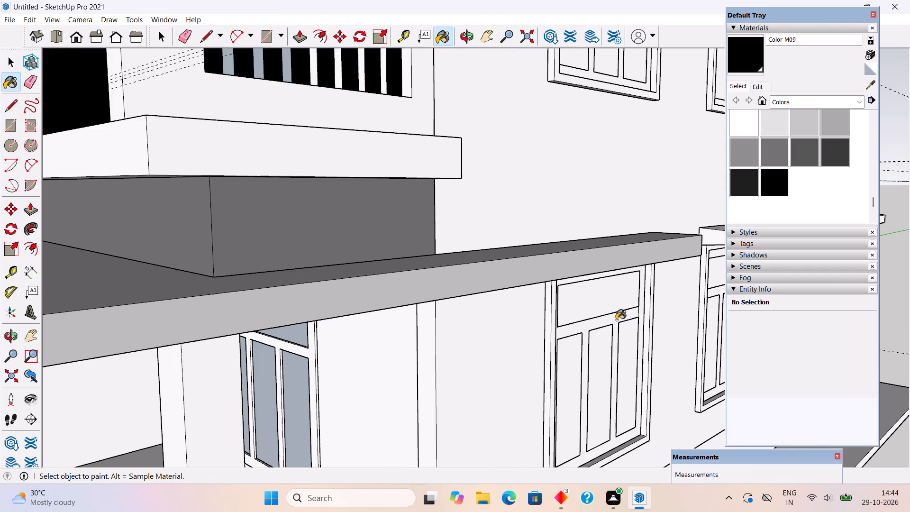
pyautogui.click(616, 320)
pyautogui.scroll(-4, 616, 324)
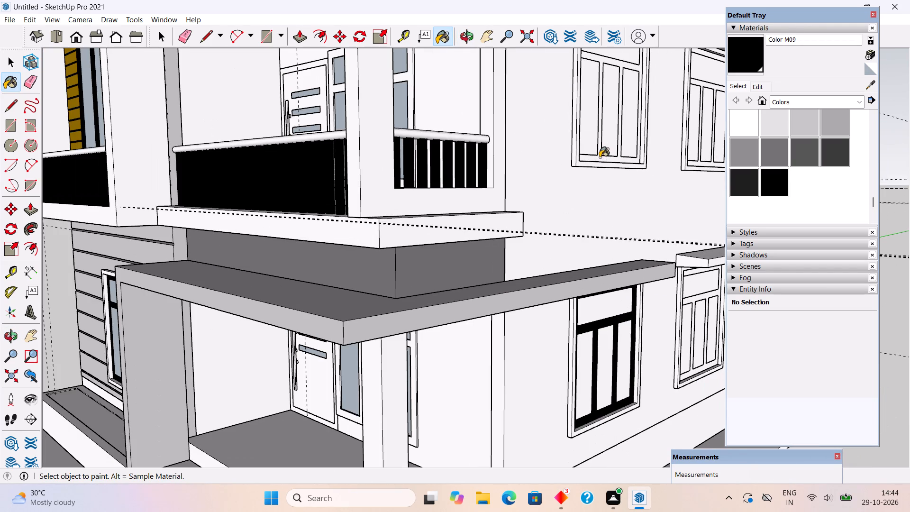
pyautogui.click(600, 157)
# Paint the remaining two side-wall window frames and the rear extension's window frame with black Color M09.
pyautogui.scroll(-5, 476, 238)
pyautogui.scroll(-4, 383, 264)
pyautogui.scroll(5, 684, 207)
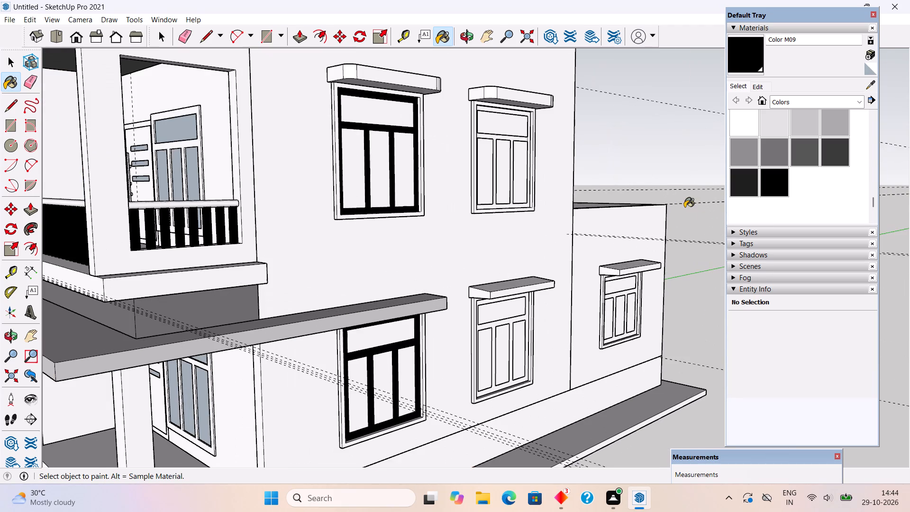
pyautogui.click(496, 137)
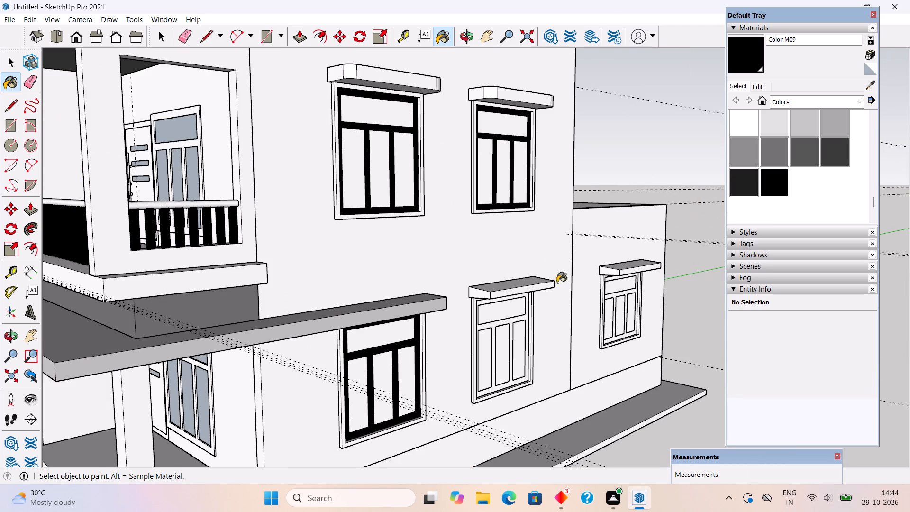
pyautogui.scroll(5, 499, 340)
pyautogui.click(491, 319)
pyautogui.scroll(-5, 476, 320)
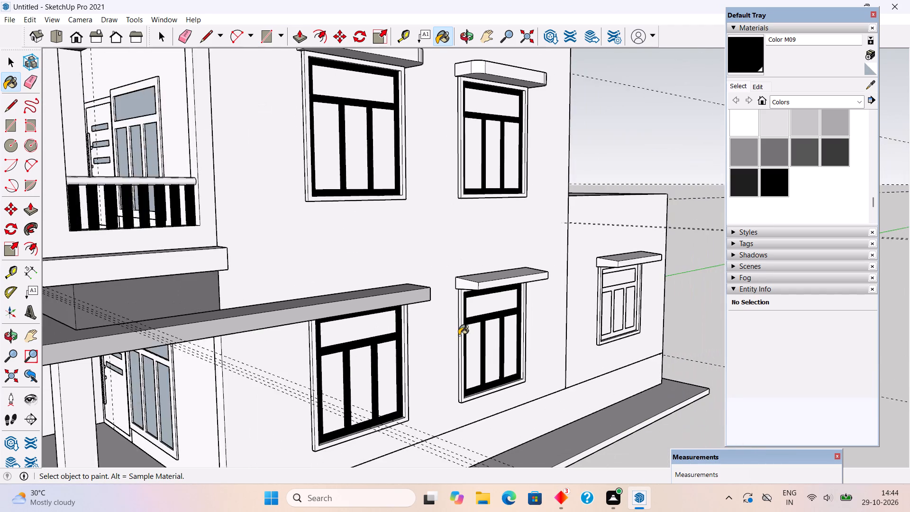
pyautogui.scroll(-3, 459, 335)
pyautogui.scroll(5, 694, 306)
pyautogui.scroll(4, 586, 308)
pyautogui.scroll(1, 495, 283)
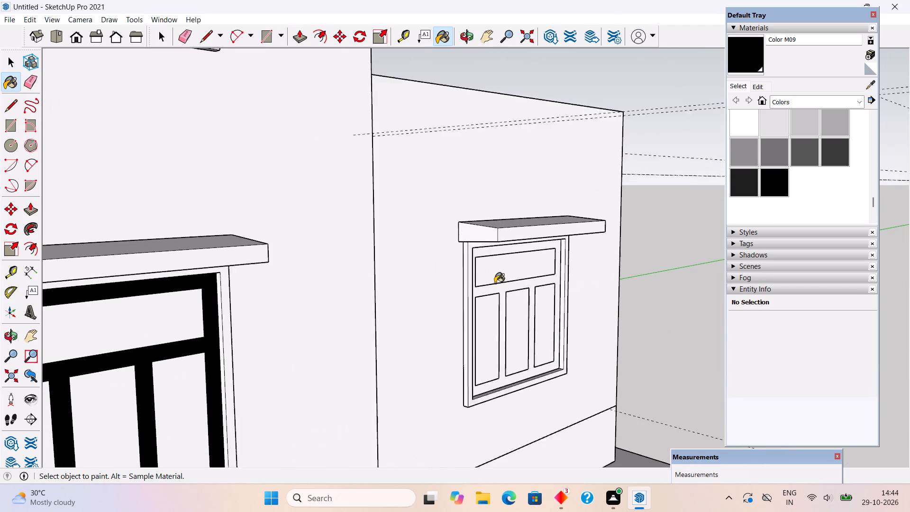
pyautogui.scroll(1, 495, 283)
pyautogui.click(494, 293)
pyautogui.press('space')
# Paint the two-storey side wall and the rear extension's side wall with light grey Color M02.
pyautogui.scroll(-5, 495, 293)
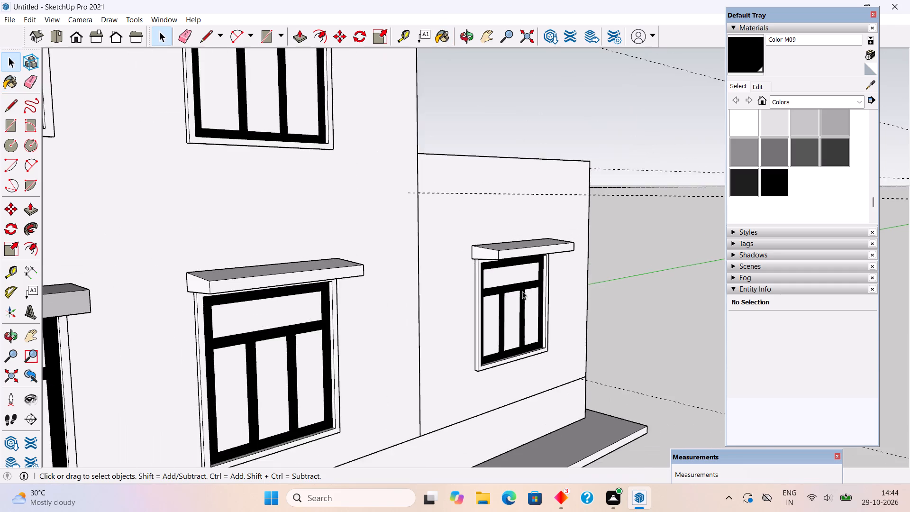
pyautogui.scroll(-11, 533, 285)
pyautogui.moveTo(308, 279); pyautogui.dragTo(338, 244, button='middle')
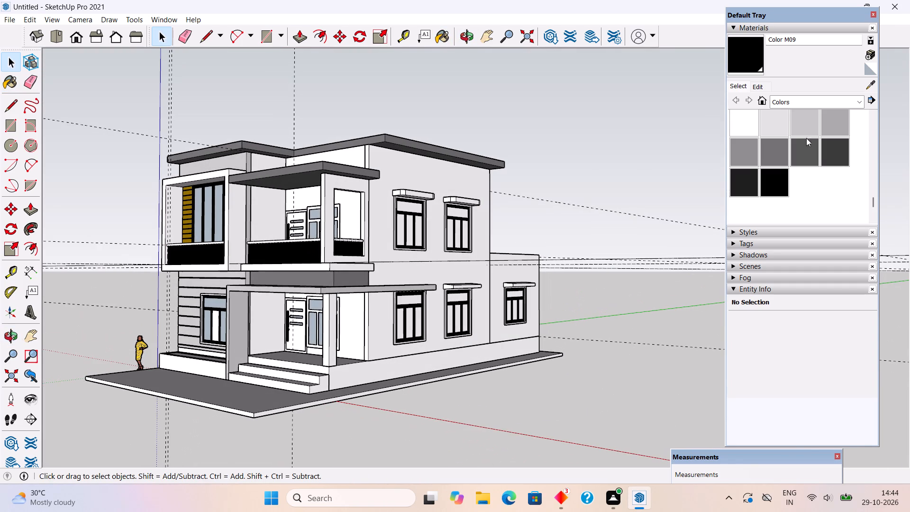
pyautogui.click(804, 121)
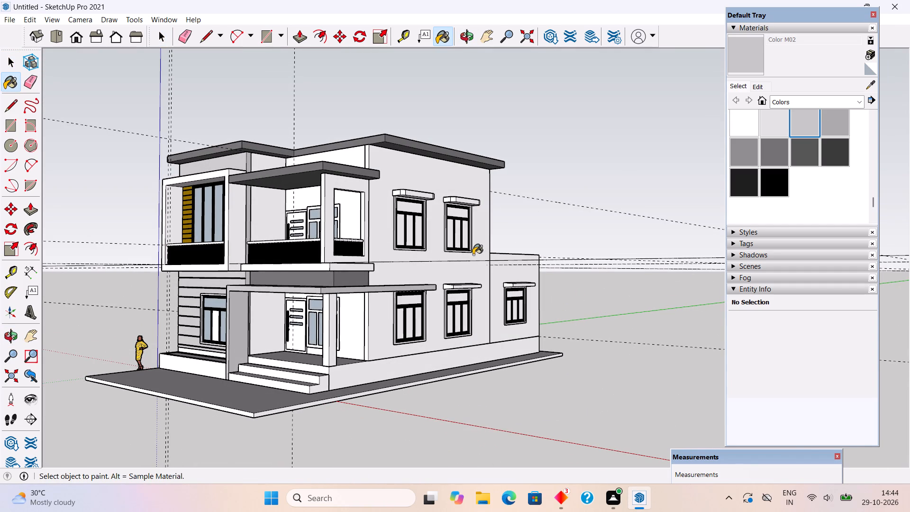
pyautogui.click(473, 255)
pyautogui.click(499, 276)
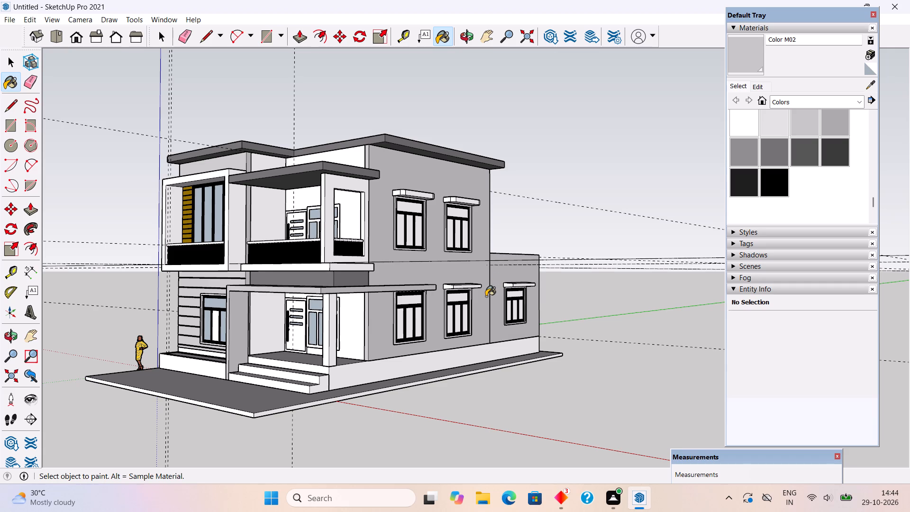
# Paint the four canopies above the side-wall and rear extension windows with Color M02.
pyautogui.scroll(3, 471, 288)
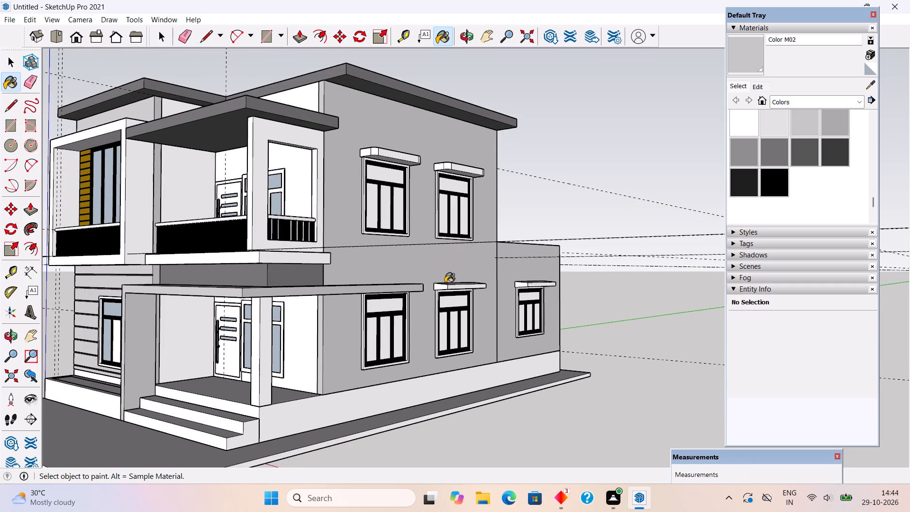
pyautogui.click(446, 284)
pyautogui.click(376, 153)
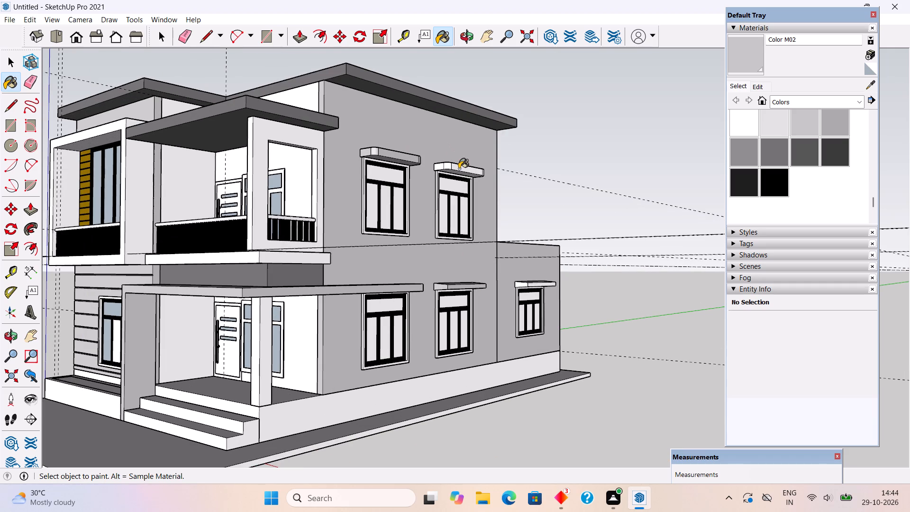
pyautogui.click(459, 169)
pyautogui.click(544, 283)
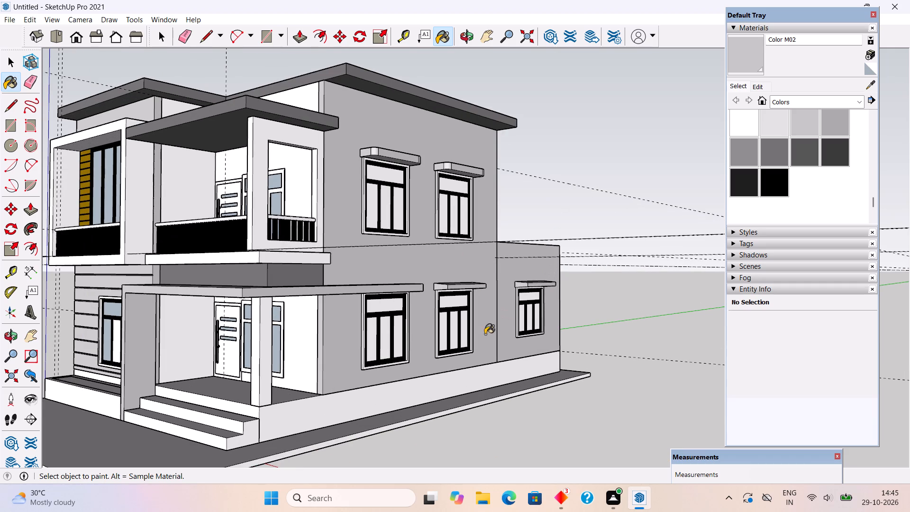
# Paint the front wall band beneath the upper balcony slab with mid-grey Color M04, after trying Color M02 on it.
pyautogui.scroll(1, 376, 375)
pyautogui.moveTo(410, 369); pyautogui.dragTo(519, 379, button='middle')
pyautogui.scroll(-2, 519, 379)
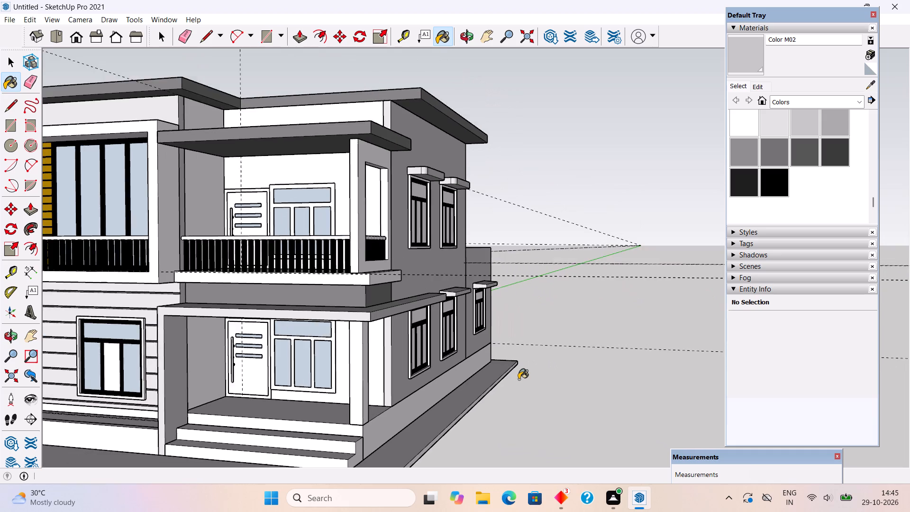
pyautogui.scroll(-1, 519, 379)
pyautogui.moveTo(361, 308); pyautogui.dragTo(448, 320, button='middle')
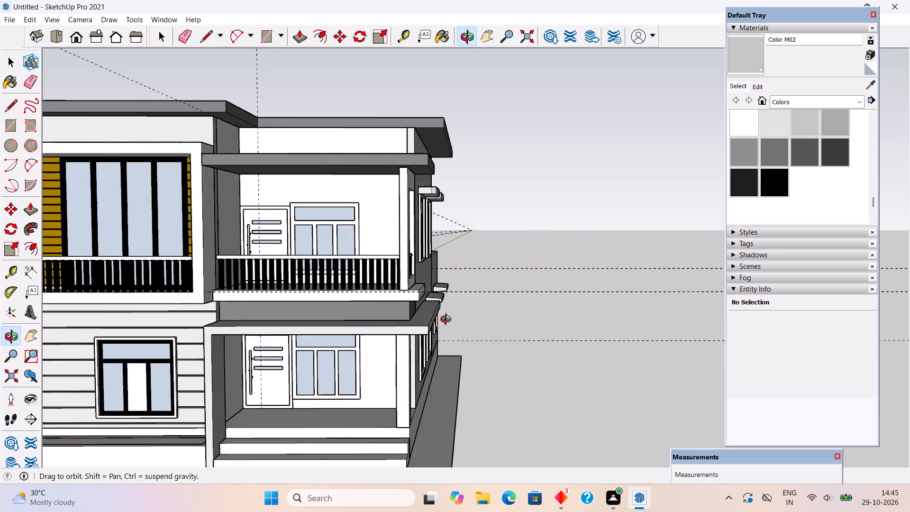
pyautogui.moveTo(448, 320); pyautogui.dragTo(379, 283, button='middle')
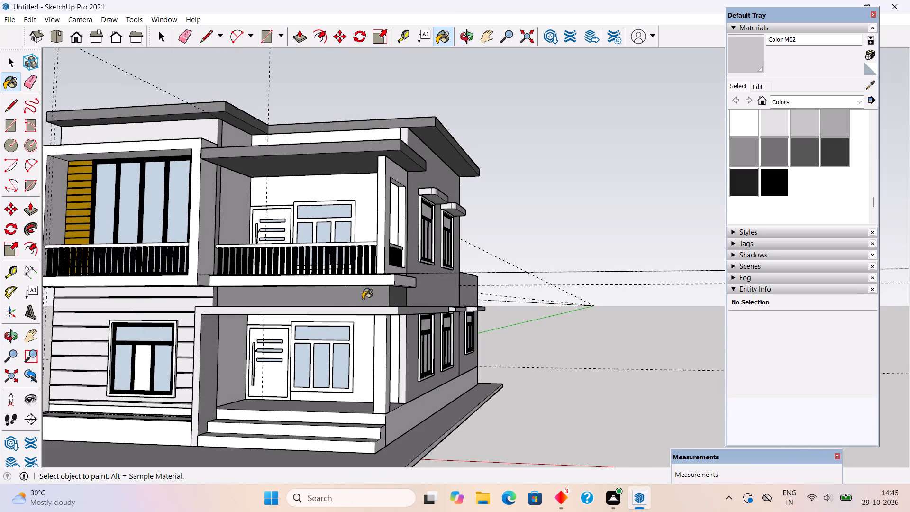
pyautogui.click(363, 298)
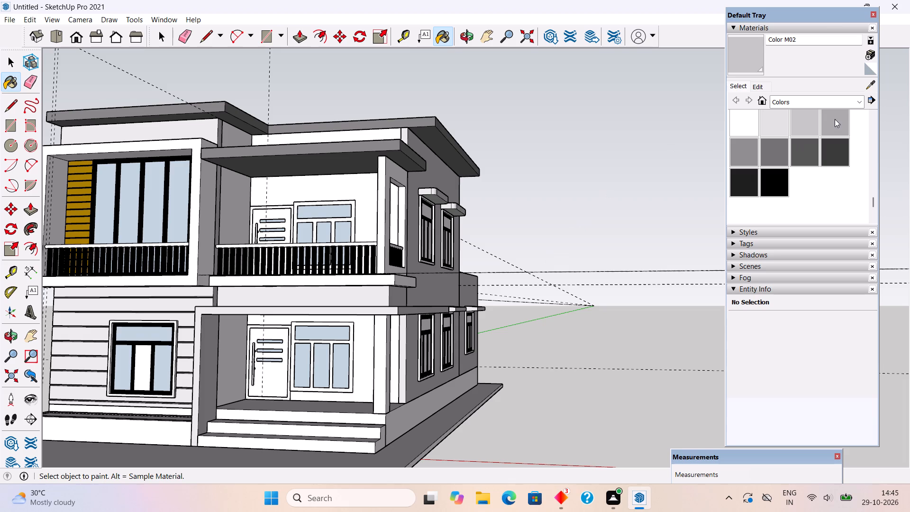
pyautogui.click(744, 151)
pyautogui.click(372, 295)
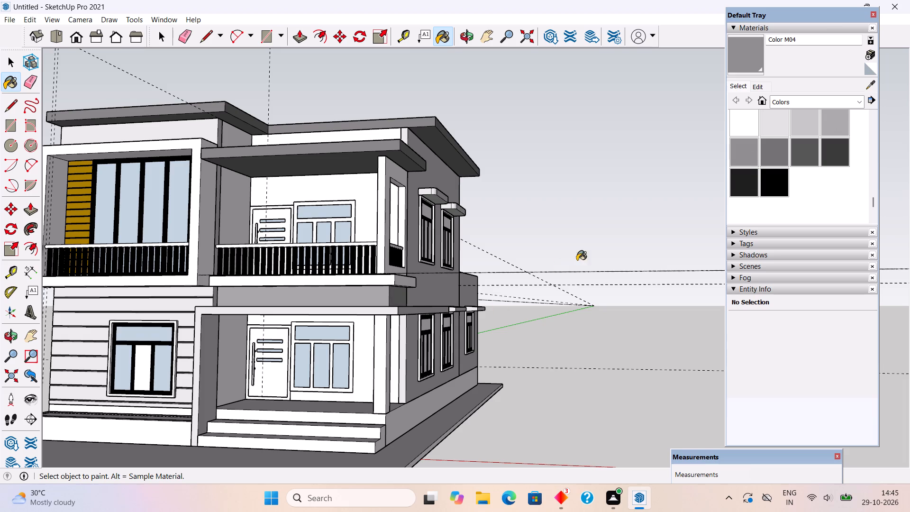
# Paint the upper balcony's projecting floor slab with dark grey Color M06.
pyautogui.click(801, 152)
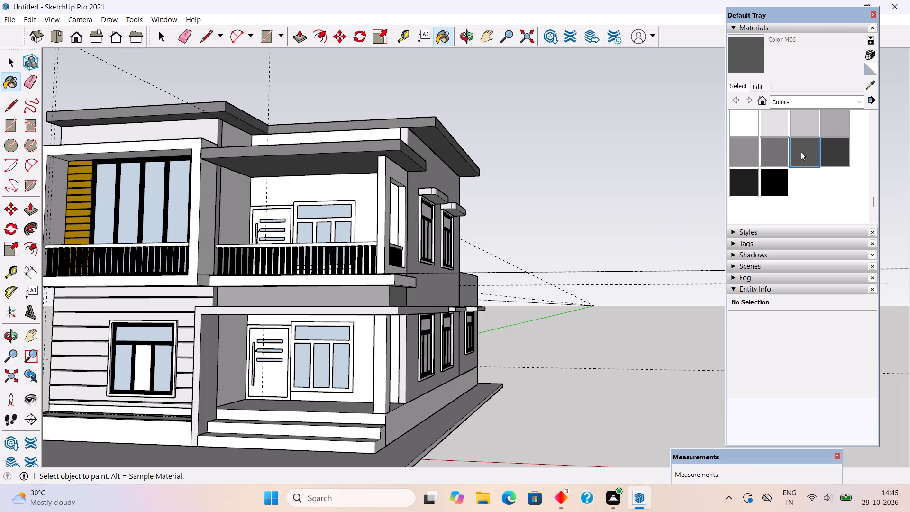
pyautogui.click(343, 282)
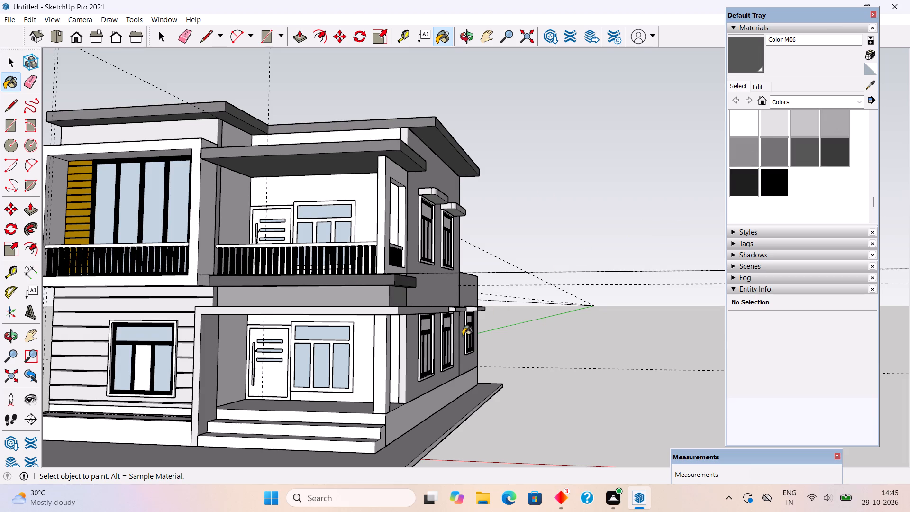
# Paint the porch column, the adjacent ground-floor wall and the upper-floor wall behind the balcony with Color M02.
pyautogui.moveTo(469, 344); pyautogui.dragTo(393, 349, button='middle')
pyautogui.scroll(-2, 356, 342)
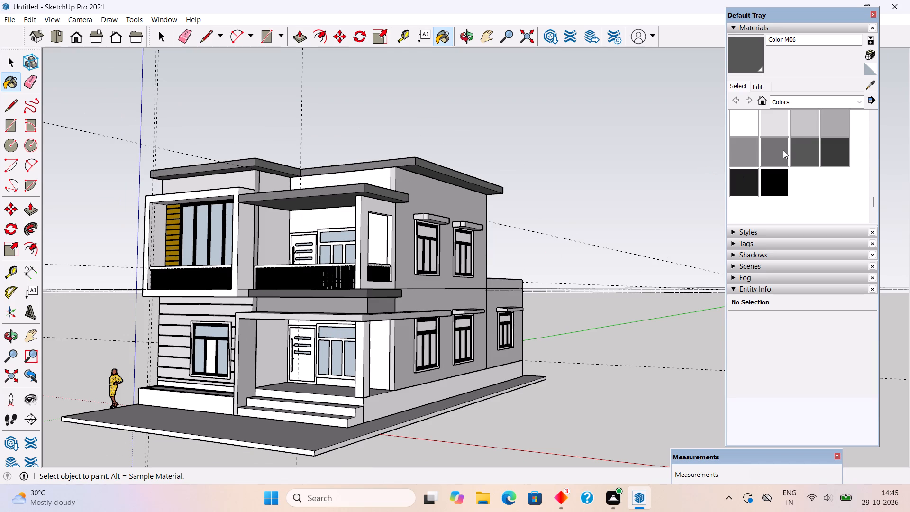
pyautogui.click(814, 126)
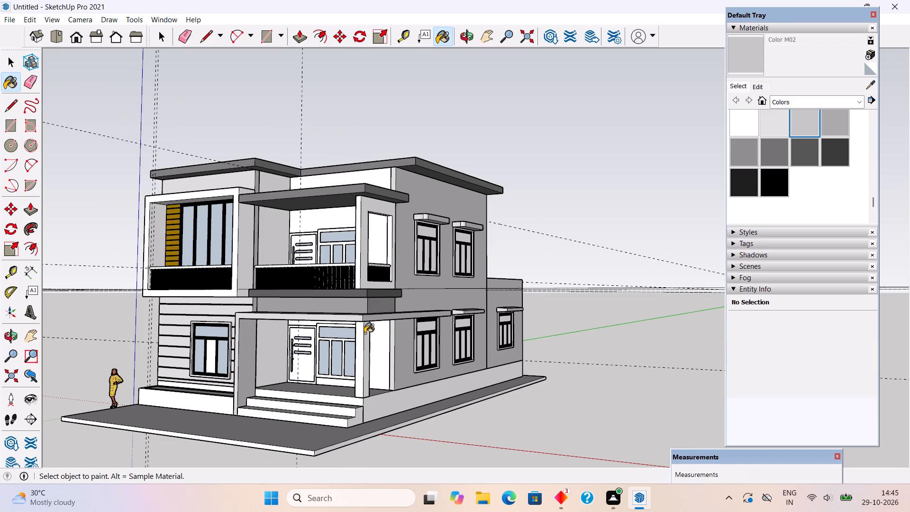
pyautogui.click(364, 333)
pyautogui.click(377, 356)
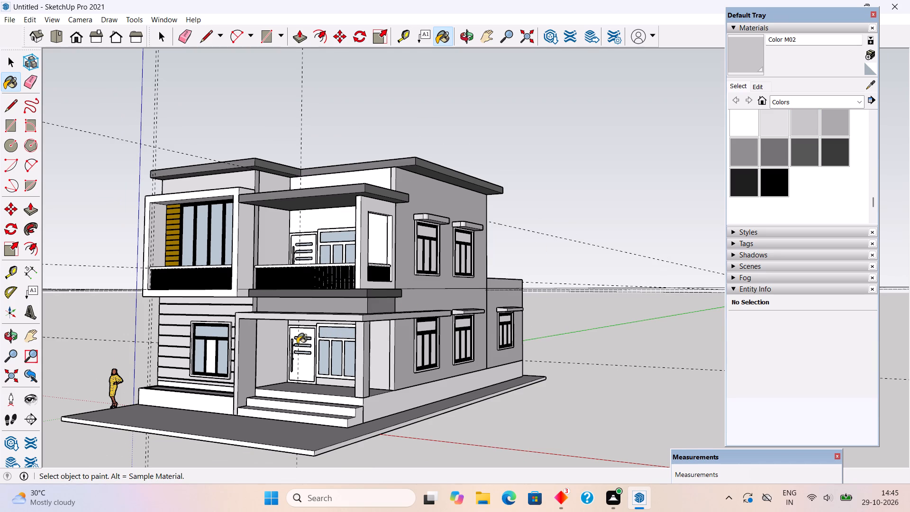
pyautogui.click(303, 218)
# Paint the upper balcony's corner column with Color M02.
pyautogui.moveTo(382, 278); pyautogui.dragTo(170, 316, button='middle')
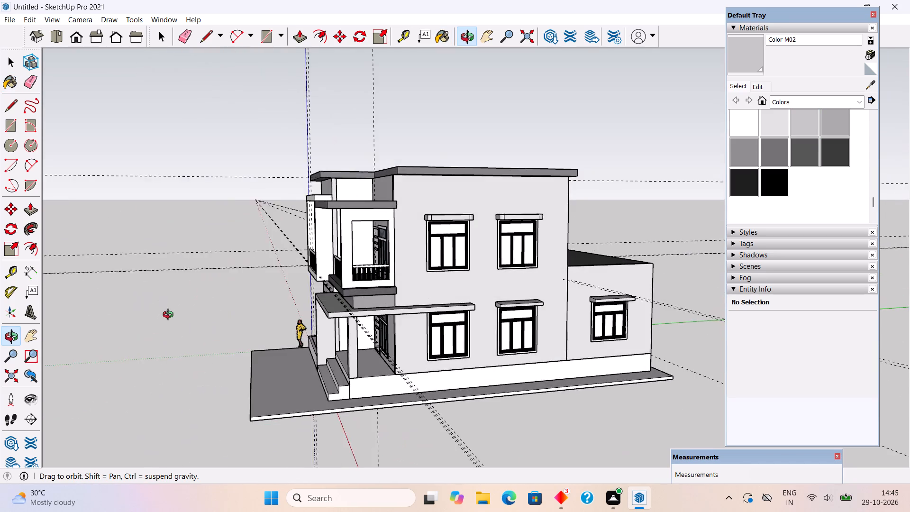
pyautogui.moveTo(170, 316); pyautogui.dragTo(320, 303, button='middle')
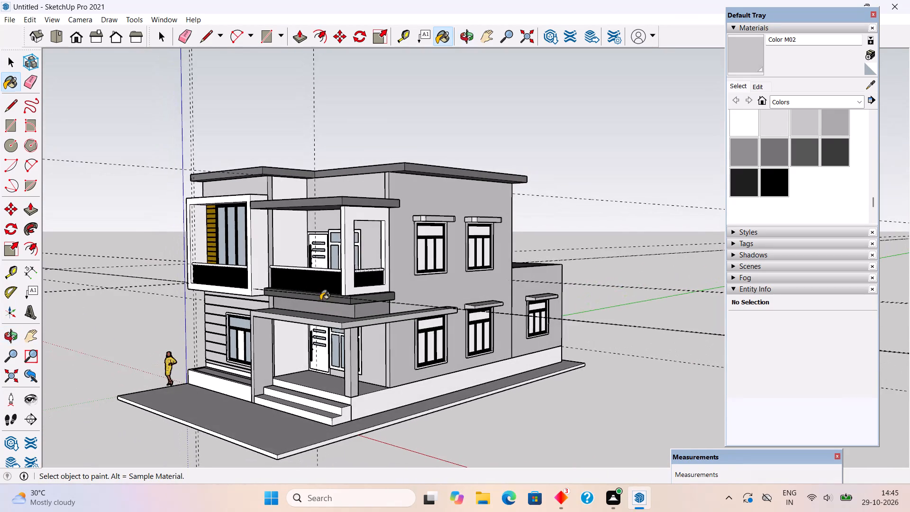
pyautogui.scroll(2, 354, 249)
pyautogui.click(342, 226)
pyautogui.moveTo(356, 353); pyautogui.dragTo(529, 364, button='middle')
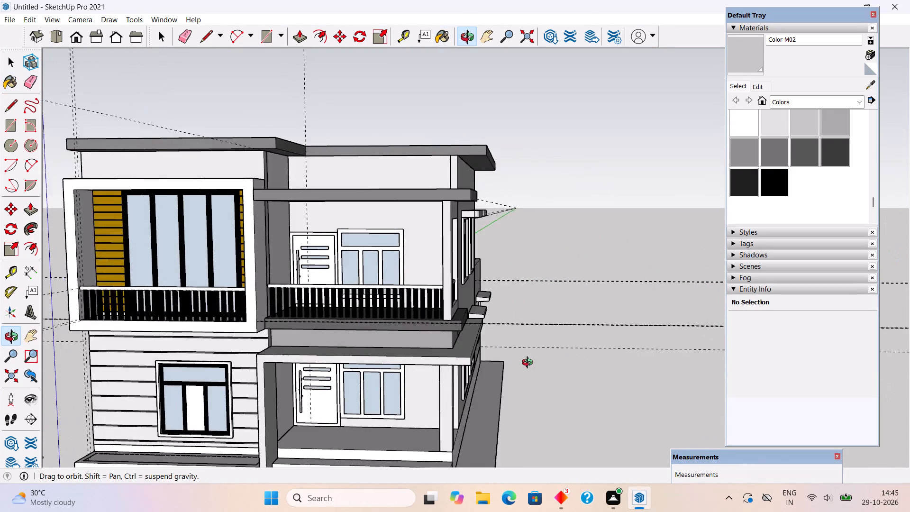
# Paint the projecting frame around the upper front window and the wall strip above the front planter with Color M02.
pyautogui.moveTo(529, 364); pyautogui.dragTo(466, 363, button='middle')
pyautogui.click(231, 277)
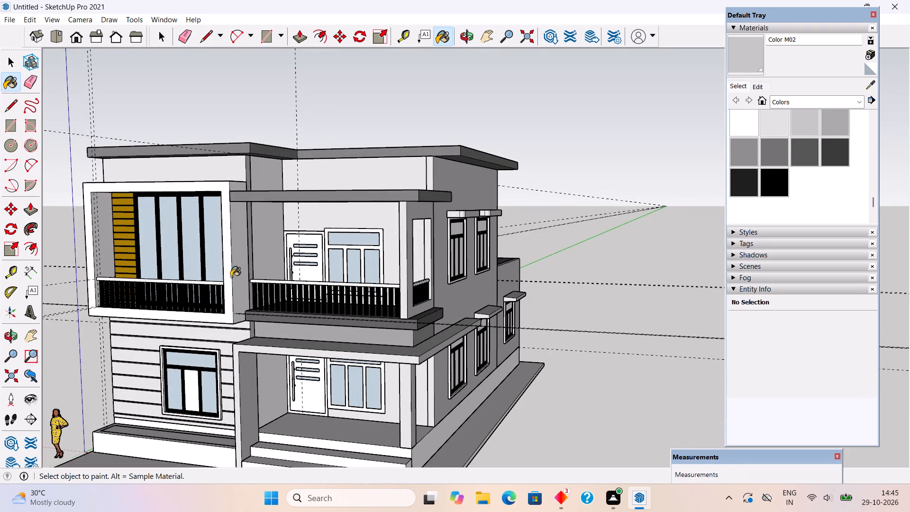
pyautogui.scroll(-4, 225, 301)
pyautogui.moveTo(203, 344); pyautogui.dragTo(377, 313, button='middle')
pyautogui.scroll(-2, 372, 311)
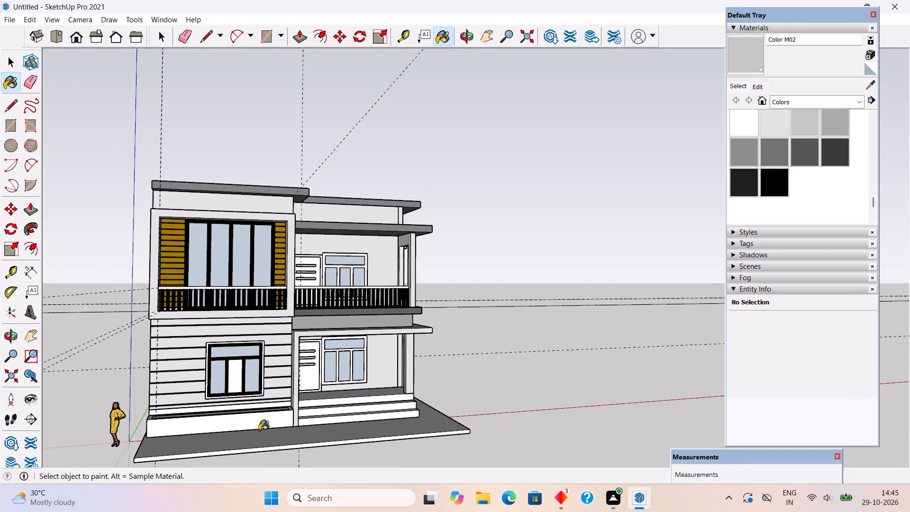
pyautogui.scroll(2, 259, 430)
pyautogui.moveTo(200, 423); pyautogui.dragTo(126, 441, button='middle')
pyautogui.scroll(4, 255, 391)
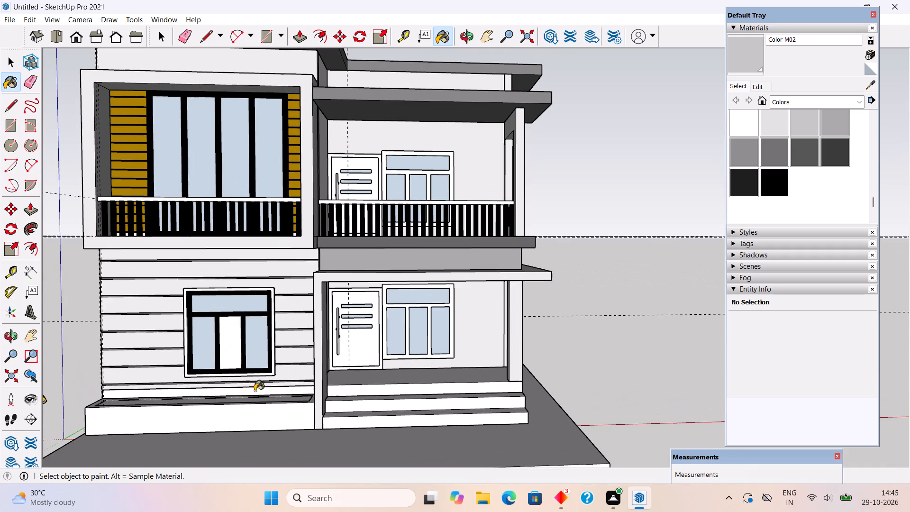
pyautogui.click(255, 391)
# Paint the windowless side walls and the rear walls of both floors with Color M02.
pyautogui.moveTo(256, 405); pyautogui.dragTo(35, 402, button='middle')
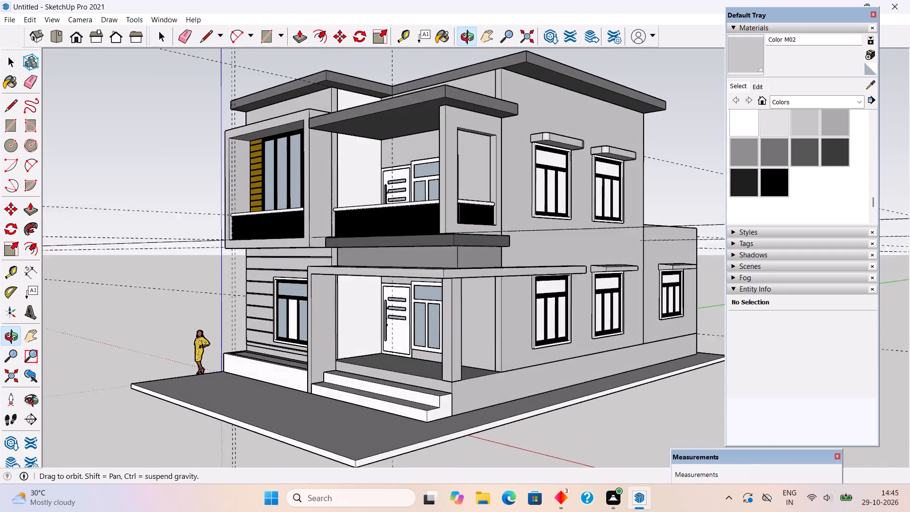
pyautogui.moveTo(35, 402); pyautogui.dragTo(513, 406, button='middle')
pyautogui.scroll(-4, 494, 406)
pyautogui.click(237, 381)
pyautogui.click(248, 231)
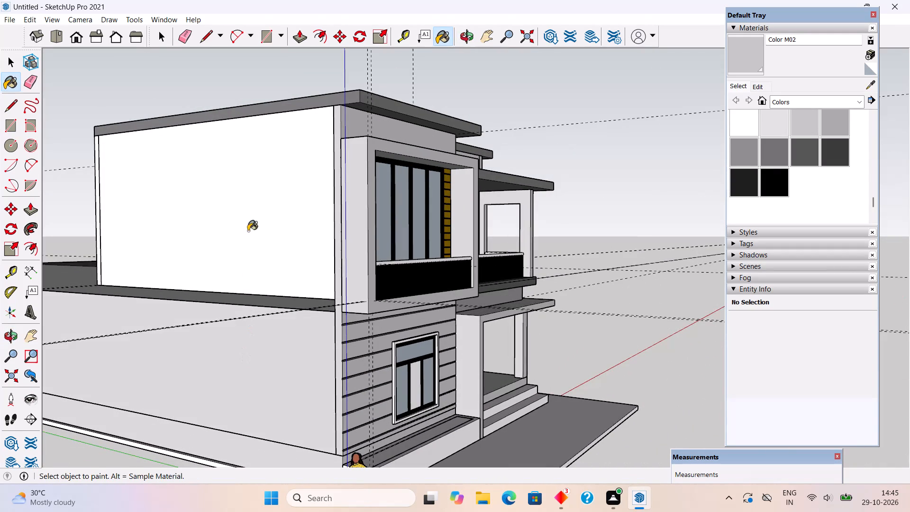
pyautogui.scroll(-9, 268, 291)
pyautogui.moveTo(90, 315); pyautogui.dragTo(463, 289, button='middle')
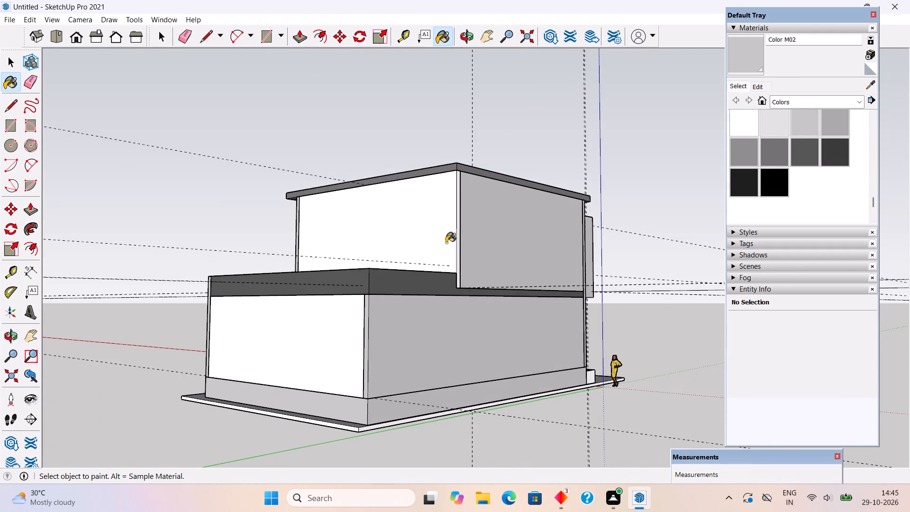
pyautogui.click(446, 243)
pyautogui.click(298, 362)
# Paint the upper balcony's door, its door frame and the adjoining window frame with Wood Veneer 01 from the Wood collection.
pyautogui.moveTo(175, 382); pyautogui.dragTo(650, 392, button='middle')
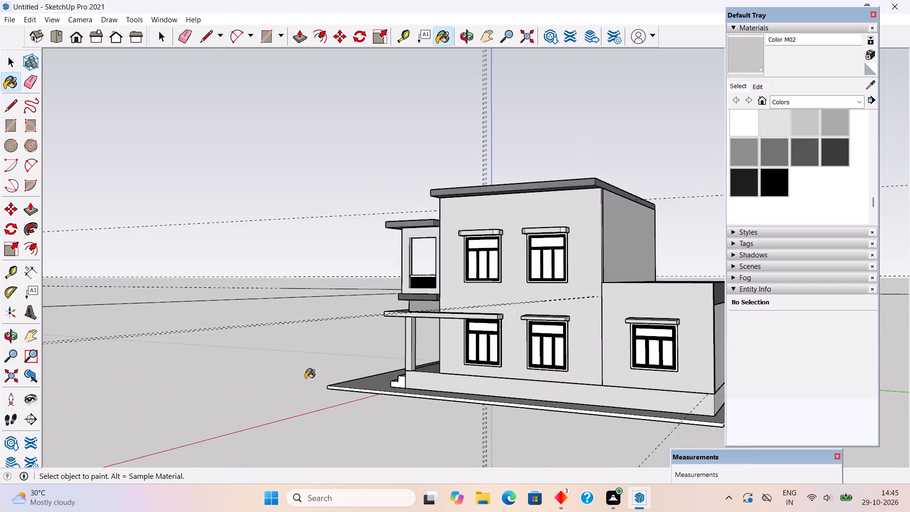
pyautogui.moveTo(371, 393); pyautogui.dragTo(672, 399, button='middle')
pyautogui.moveTo(502, 401); pyautogui.dragTo(608, 403, button='middle')
pyautogui.scroll(1, 608, 403)
pyautogui.scroll(3, 439, 420)
pyautogui.moveTo(337, 396); pyautogui.dragTo(392, 403, button='middle')
pyautogui.scroll(3, 632, 344)
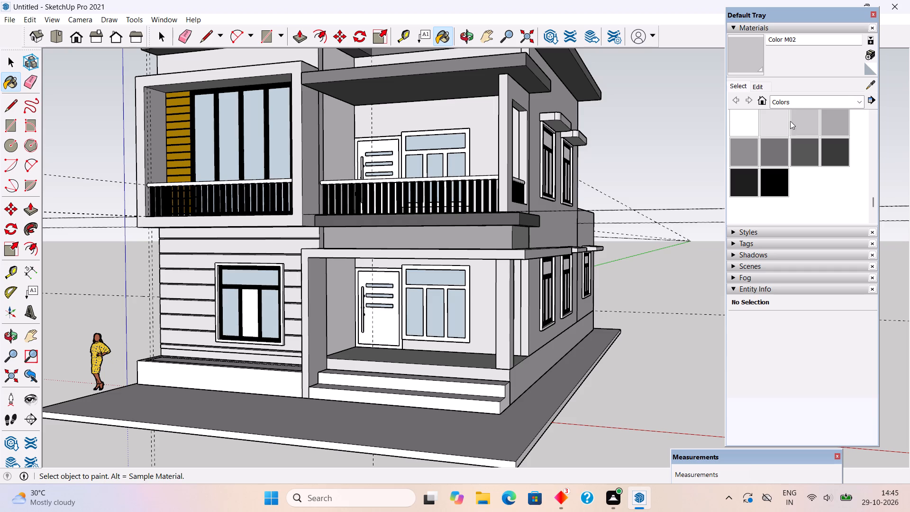
pyautogui.click(797, 101)
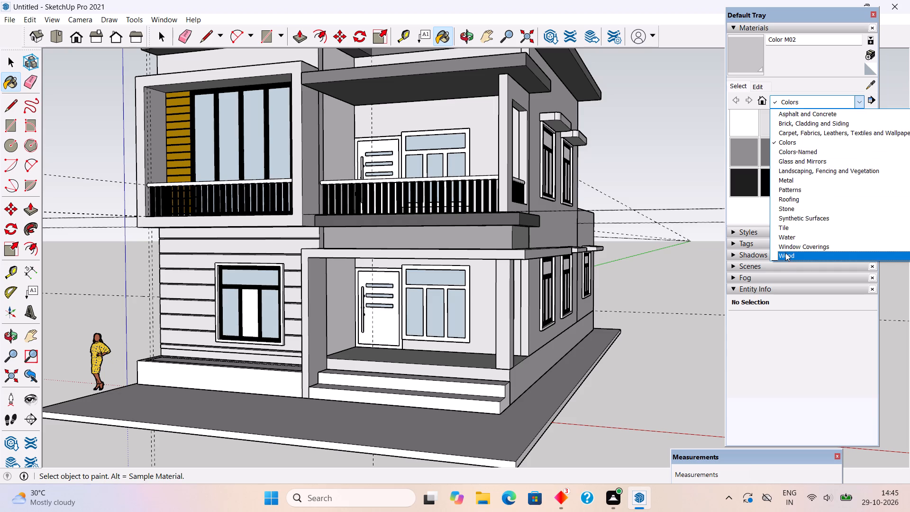
pyautogui.click(785, 253)
pyautogui.click(805, 172)
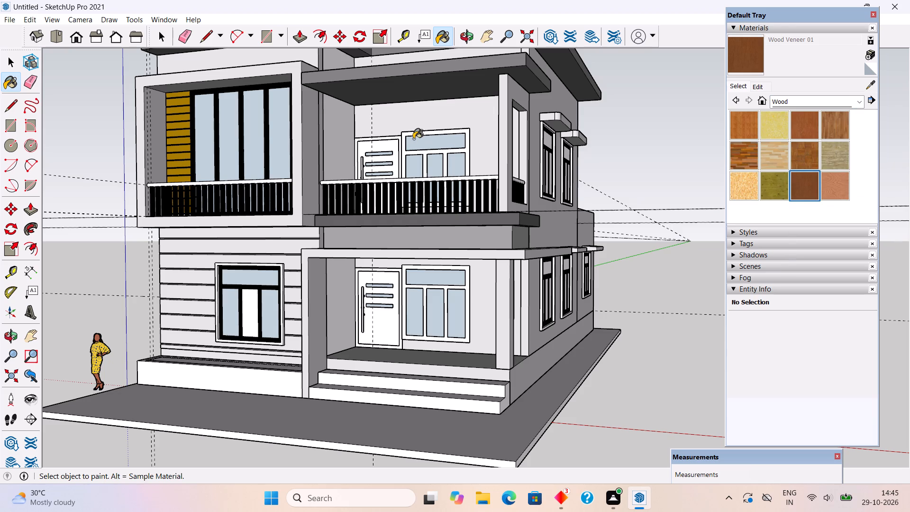
pyautogui.scroll(5, 389, 137)
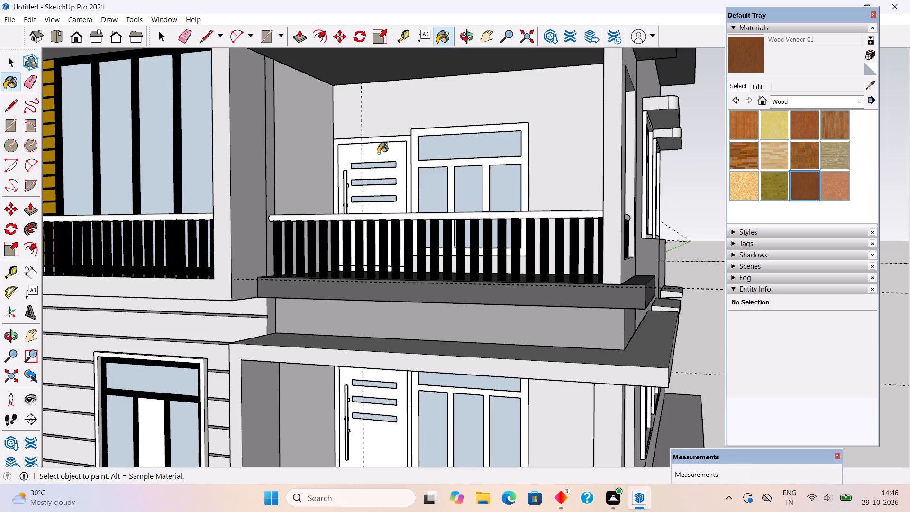
pyautogui.click(378, 153)
pyautogui.scroll(5, 378, 153)
pyautogui.click(387, 126)
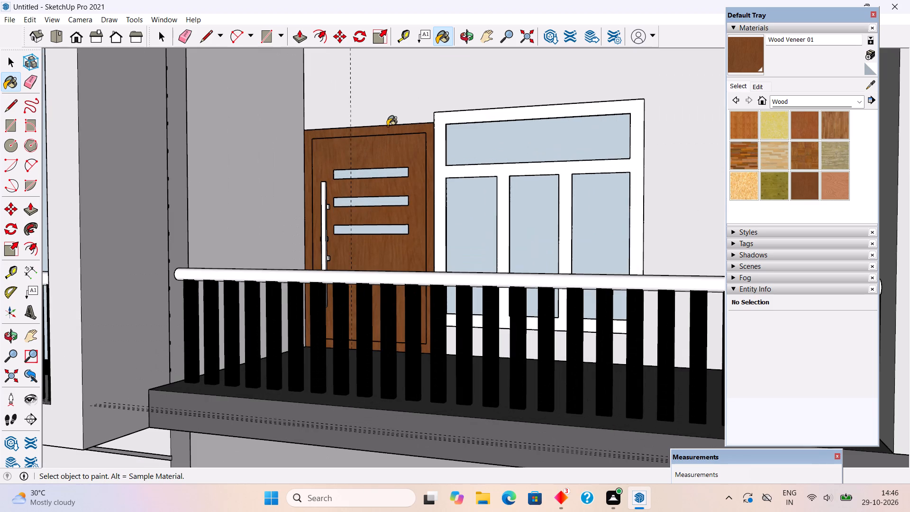
pyautogui.click(446, 121)
# Paint the ground-floor porch's window frame, door and door frame with Wood Veneer 01.
pyautogui.scroll(-8, 448, 121)
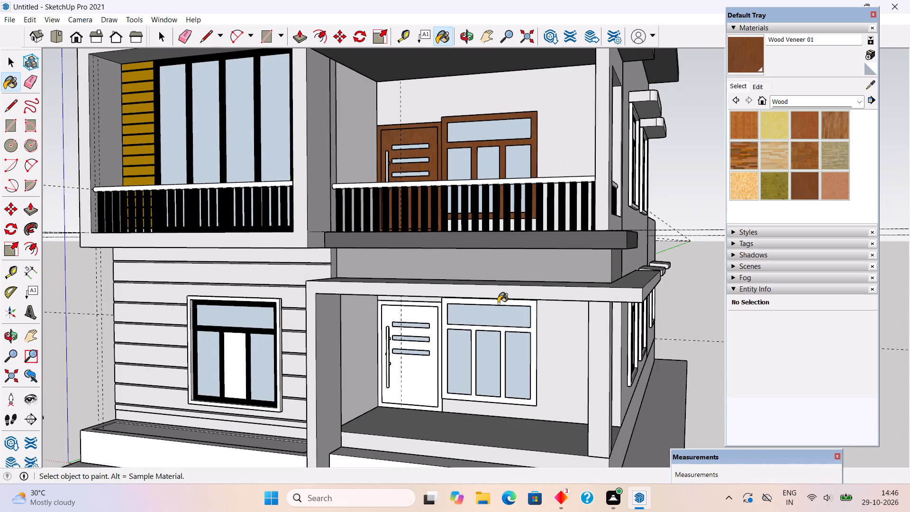
pyautogui.click(498, 303)
pyautogui.click(404, 317)
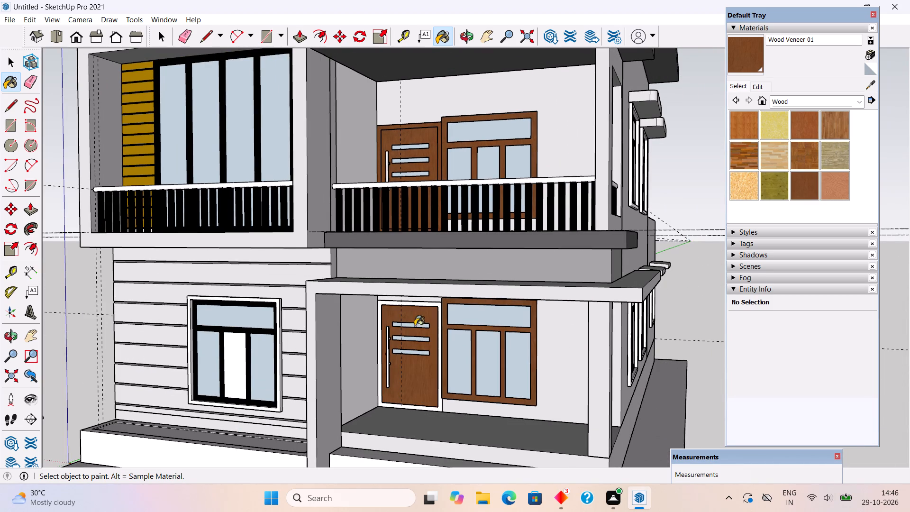
pyautogui.click(422, 305)
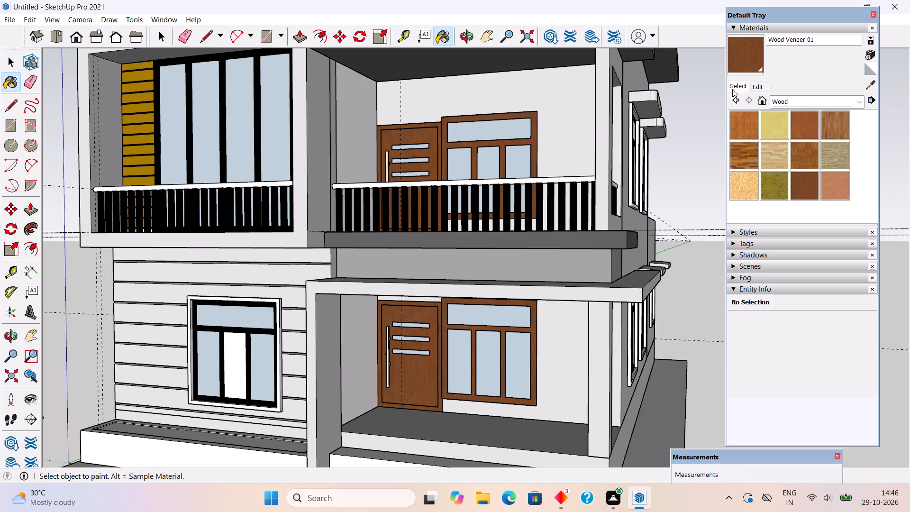
# Darken the Wood Veneer 01 material's colour slightly.
pyautogui.click(758, 84)
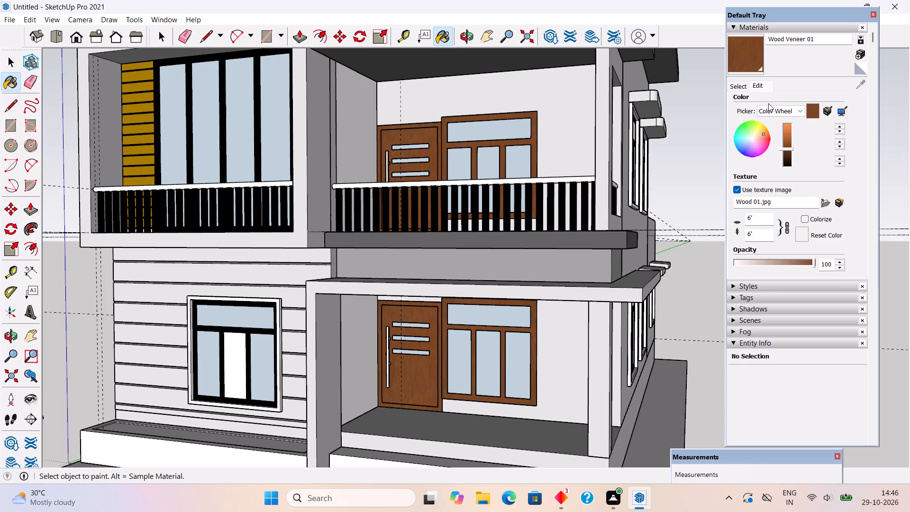
pyautogui.click(786, 148)
pyautogui.press('space')
pyautogui.press('space')
pyautogui.click(717, 165)
pyautogui.press('space')
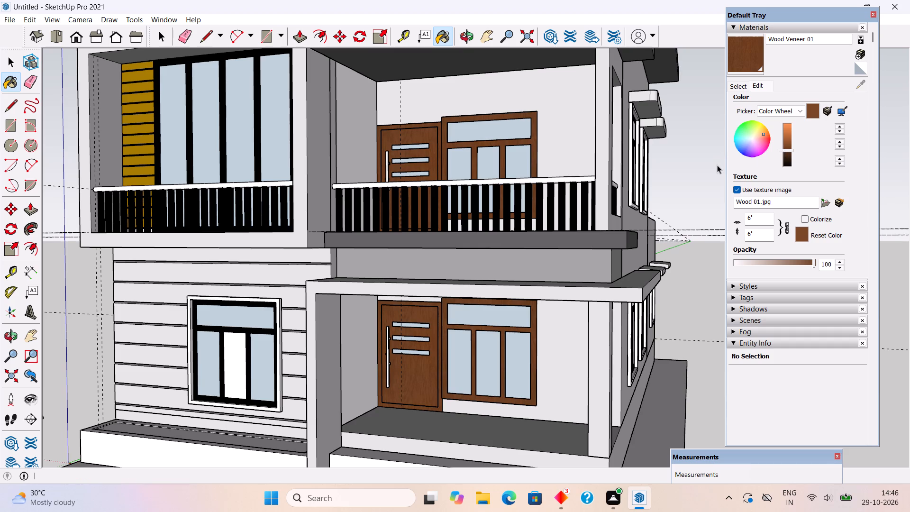
# Paint the front handrails of both upper-floor railings with a fresh Wood Veneer 01 from the Wood collection.
pyautogui.scroll(-6, 621, 189)
pyautogui.moveTo(519, 266); pyautogui.dragTo(562, 255, button='middle')
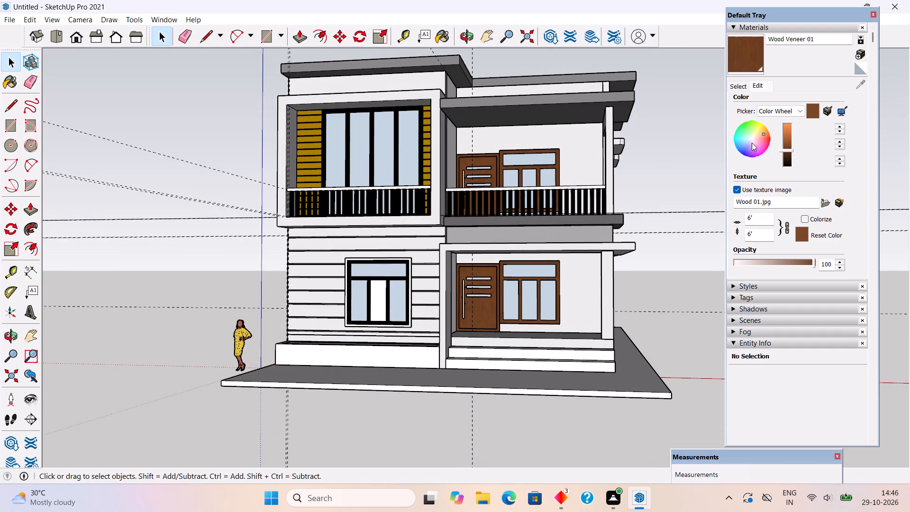
pyautogui.click(738, 82)
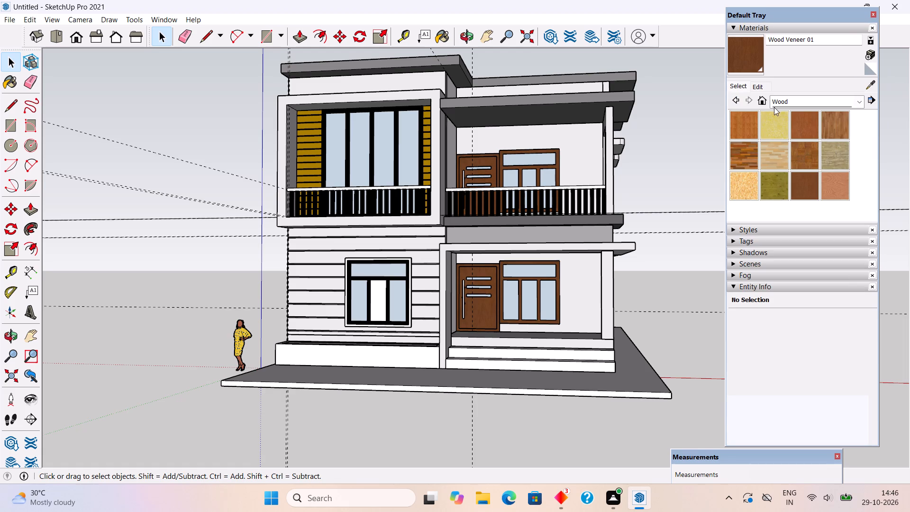
pyautogui.click(805, 187)
pyautogui.scroll(2, 500, 160)
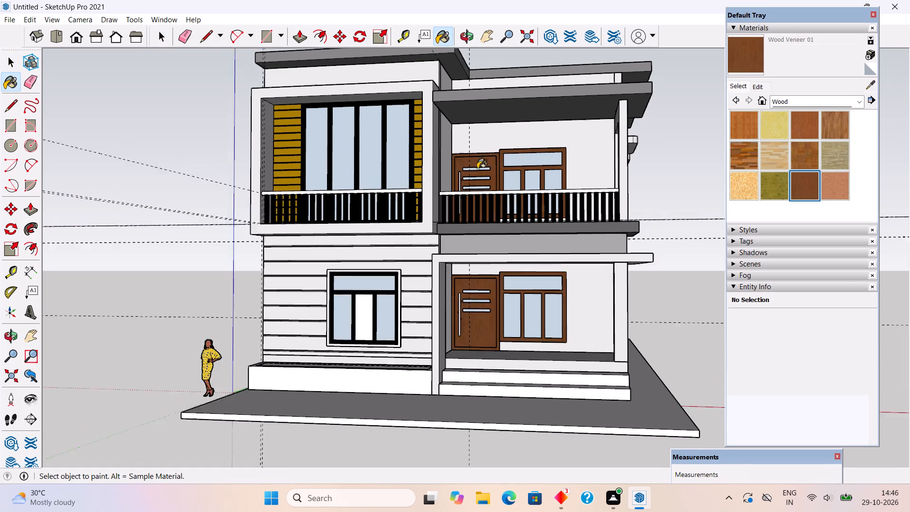
pyautogui.scroll(3, 477, 169)
pyautogui.click(463, 202)
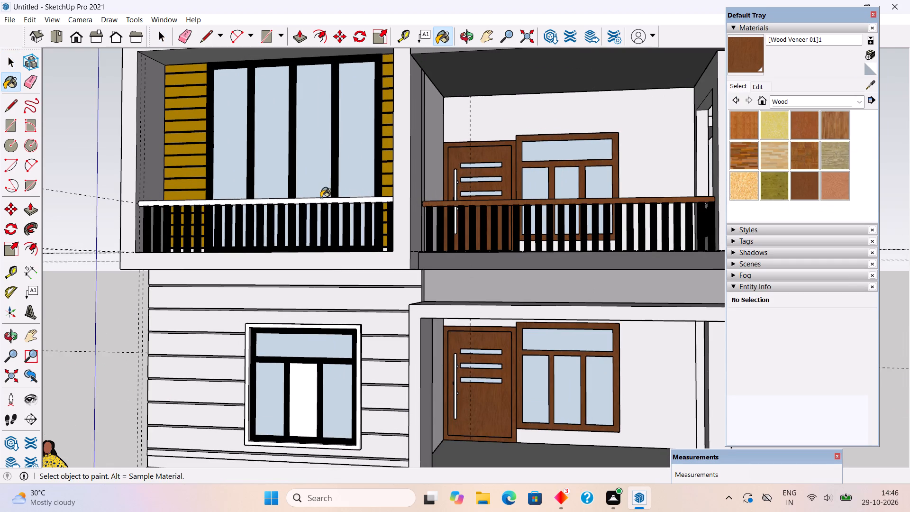
pyautogui.click(320, 199)
# Darken the handrails' wood veneer material to a deep brown and clear the selection.
pyautogui.click(760, 84)
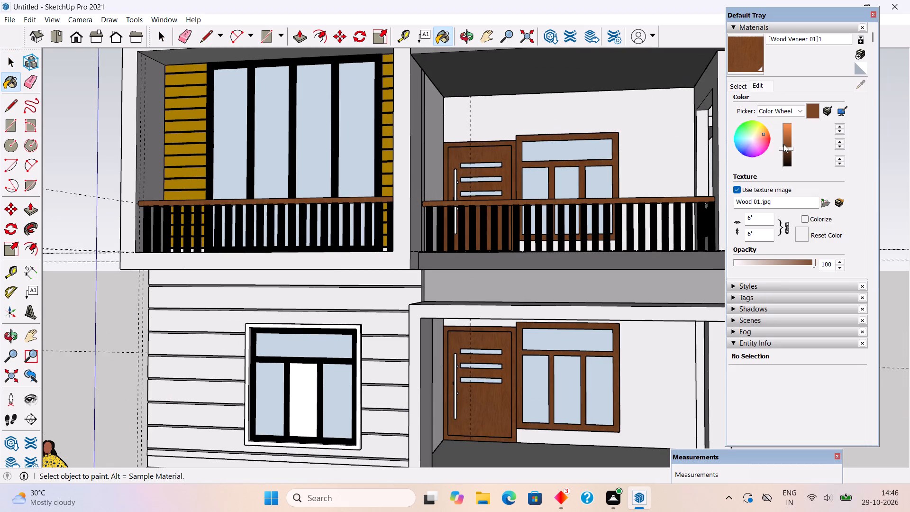
pyautogui.moveTo(784, 147); pyautogui.dragTo(787, 159)
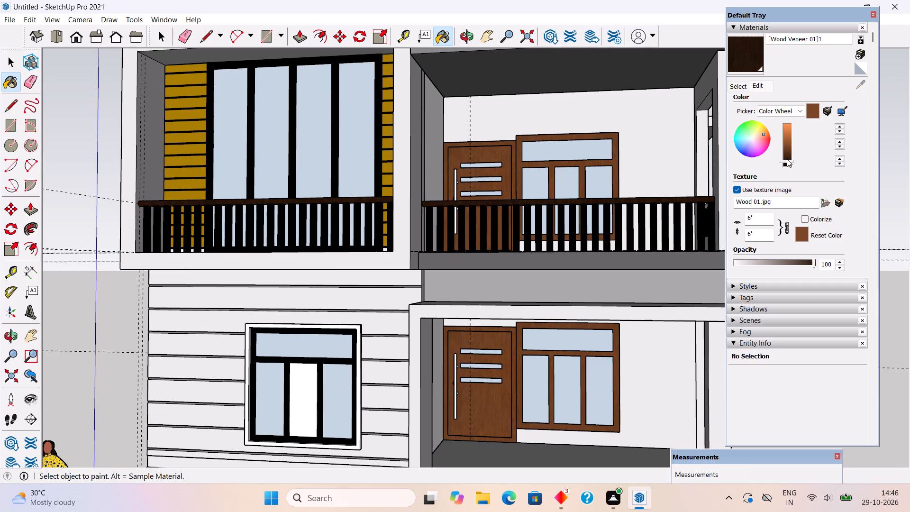
pyautogui.moveTo(784, 160); pyautogui.dragTo(784, 154)
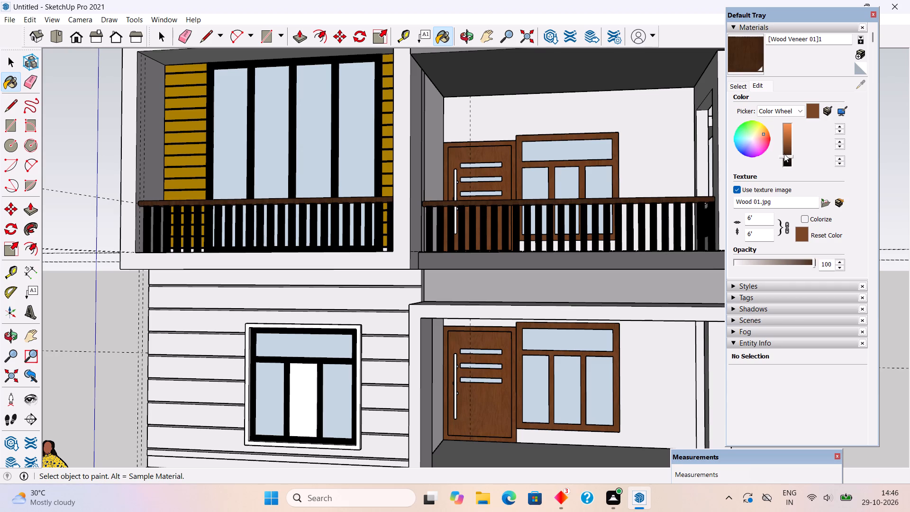
pyautogui.moveTo(784, 154); pyautogui.dragTo(785, 153)
pyautogui.scroll(-5, 493, 209)
pyautogui.press('space')
pyautogui.press('space')
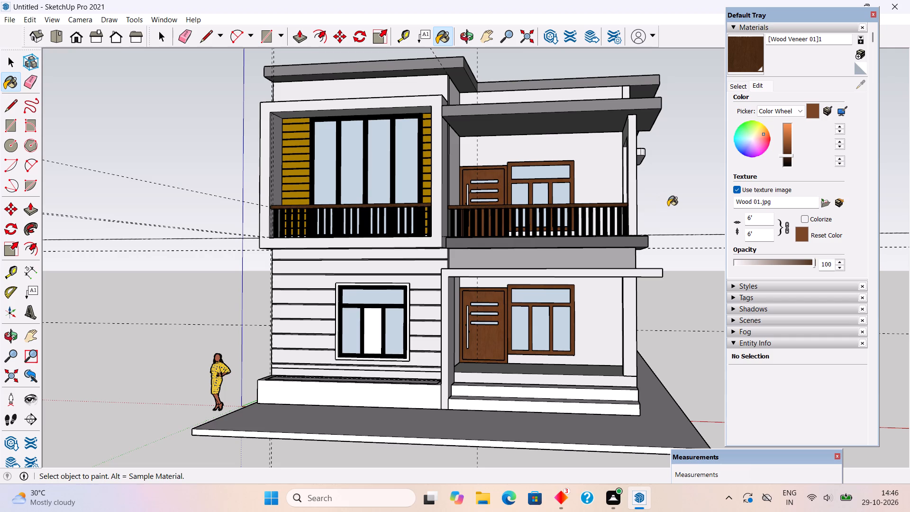
pyautogui.click(668, 206)
pyautogui.press('space')
pyautogui.moveTo(664, 207); pyautogui.dragTo(563, 240)
pyautogui.click(686, 176)
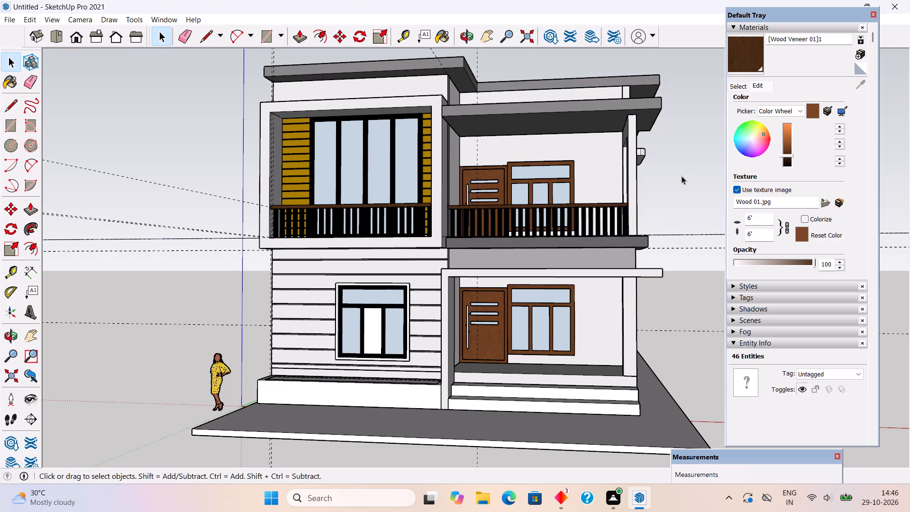
# Paint the upper balcony's side handrail with the darkened [Wood Veneer 01]1 material.
pyautogui.scroll(-6, 648, 201)
pyautogui.moveTo(578, 223); pyautogui.dragTo(417, 246, button='middle')
pyautogui.scroll(4, 426, 250)
pyautogui.scroll(2, 460, 203)
pyautogui.scroll(-5, 343, 146)
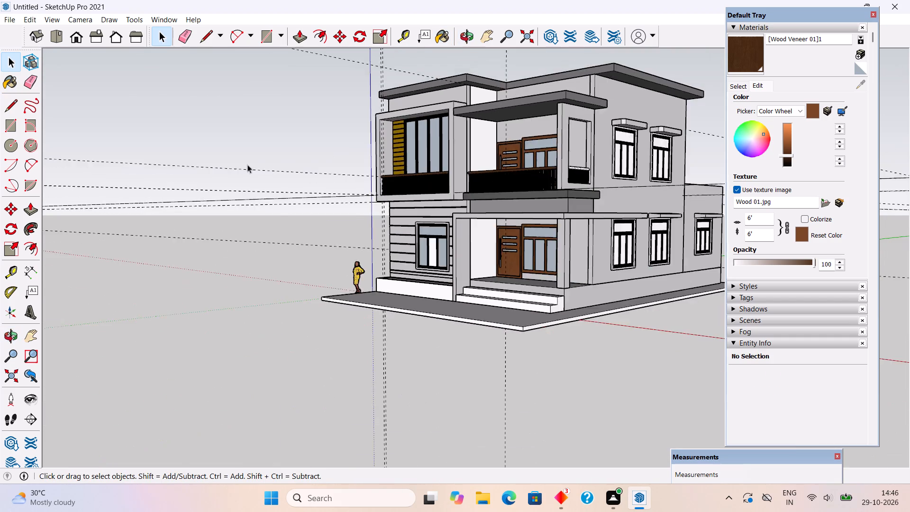
pyautogui.scroll(-6, 247, 165)
pyautogui.moveTo(507, 245); pyautogui.dragTo(533, 248, button='middle')
pyautogui.scroll(13, 500, 171)
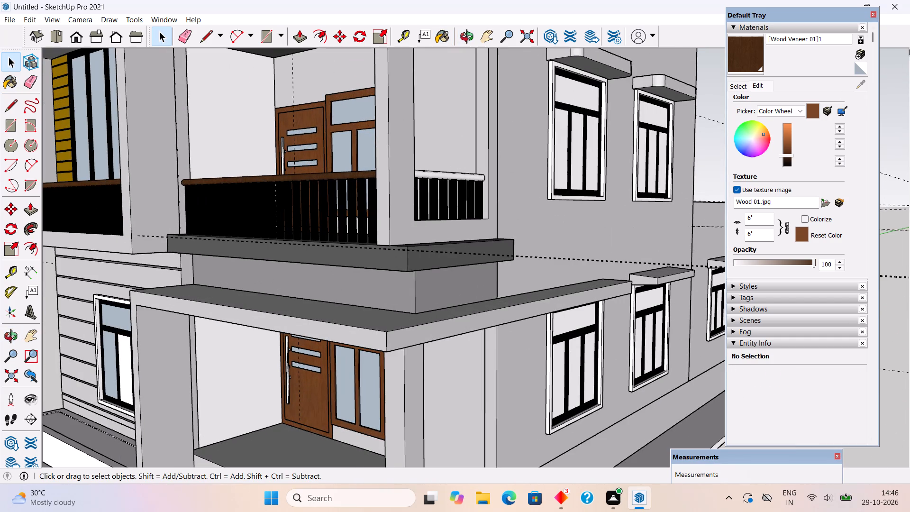
pyautogui.click(757, 49)
pyautogui.scroll(5, 499, 224)
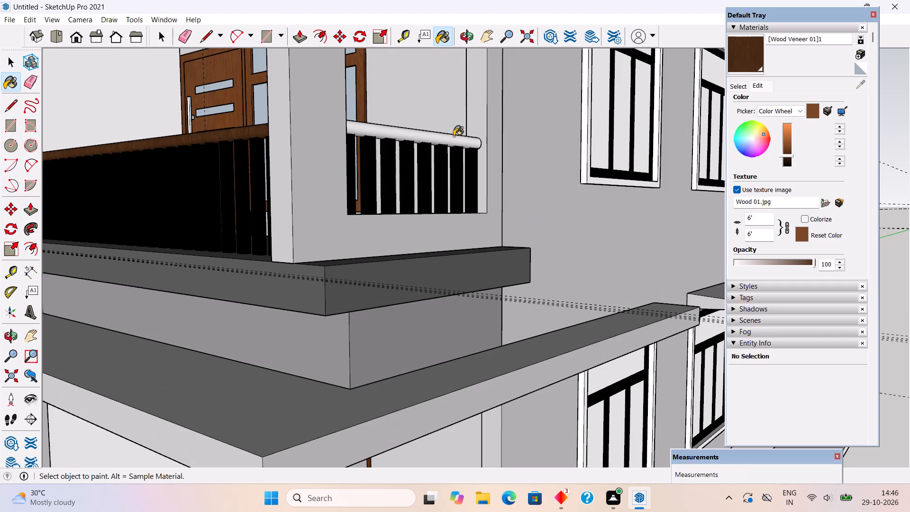
pyautogui.click(454, 136)
pyautogui.scroll(-6, 454, 144)
pyautogui.scroll(-7, 471, 185)
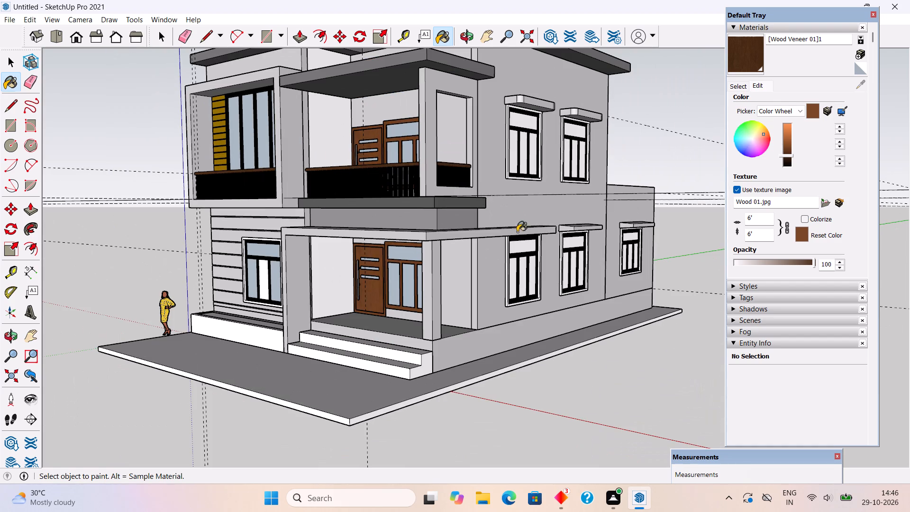
pyautogui.press('space')
pyautogui.moveTo(645, 395); pyautogui.dragTo(651, 376)
# Examine the painted house's front and side facades from several angles.
pyautogui.scroll(-5, 282, 160)
pyautogui.moveTo(357, 220); pyautogui.dragTo(583, 241, button='middle')
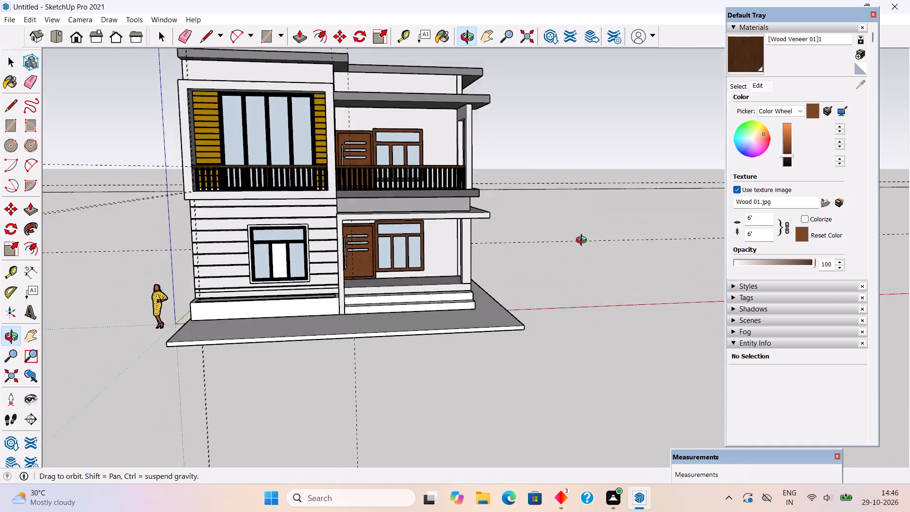
pyautogui.moveTo(583, 241); pyautogui.dragTo(547, 218, button='middle')
pyautogui.scroll(-3, 534, 220)
pyautogui.scroll(6, 313, 127)
pyautogui.moveTo(347, 139); pyautogui.dragTo(267, 123, button='middle')
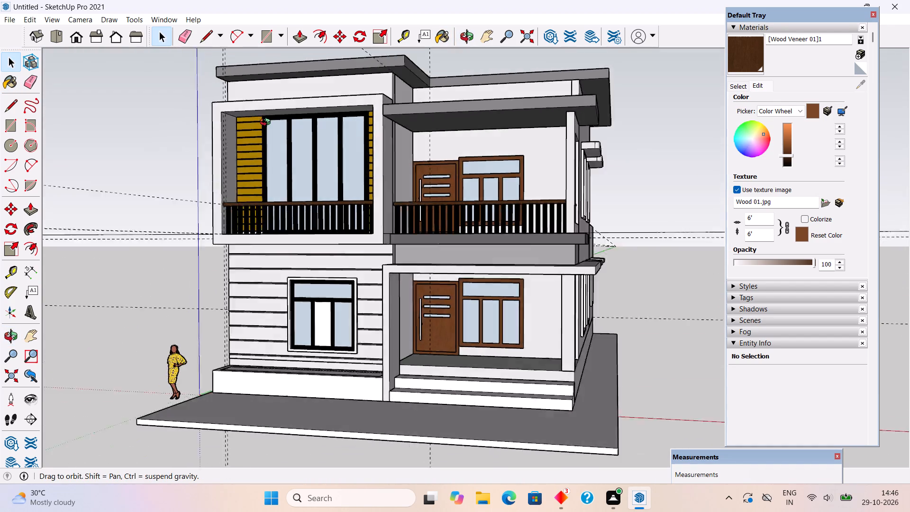
pyautogui.moveTo(267, 123); pyautogui.dragTo(278, 151, button='middle')
pyautogui.scroll(-5, 278, 151)
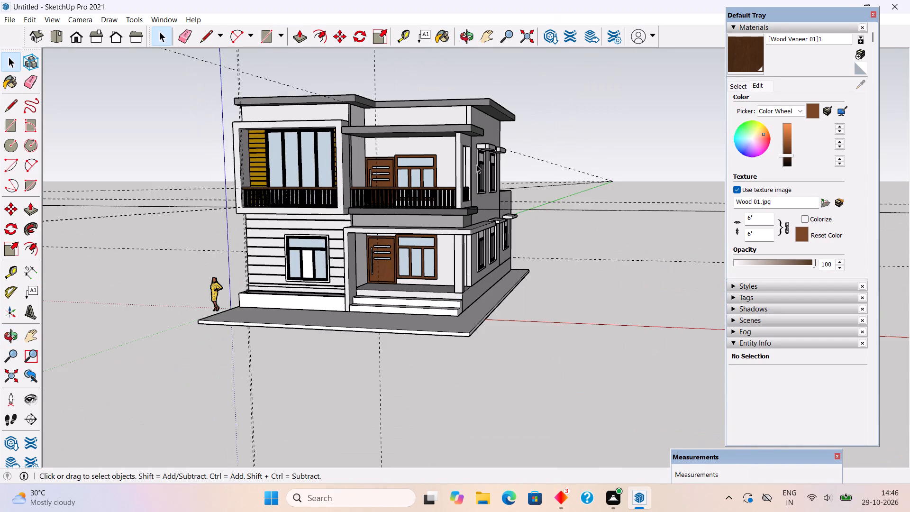
# Paint the four panes of the large upper-floor front window with Translucent Glass Gray from the Glass and Mirrors collection.
pyautogui.scroll(3, 476, 165)
pyautogui.moveTo(433, 145); pyautogui.dragTo(414, 135, button='middle')
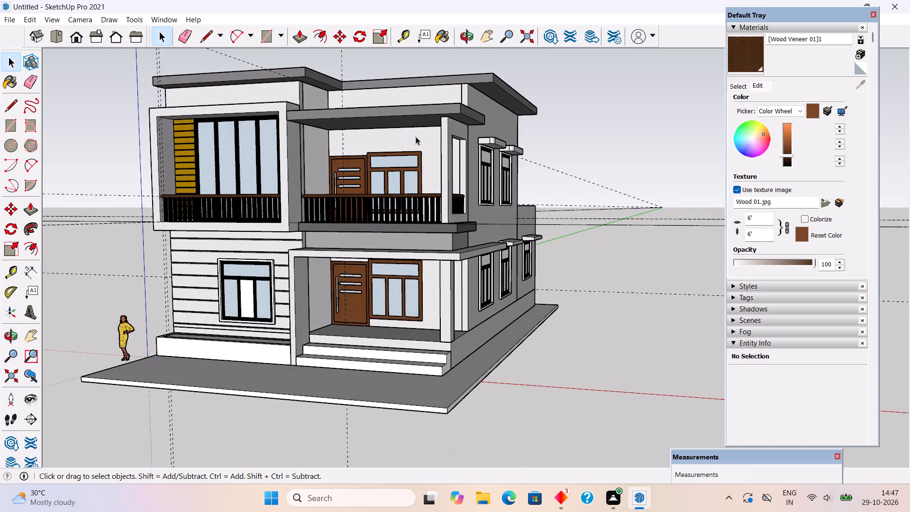
pyautogui.scroll(1, 416, 137)
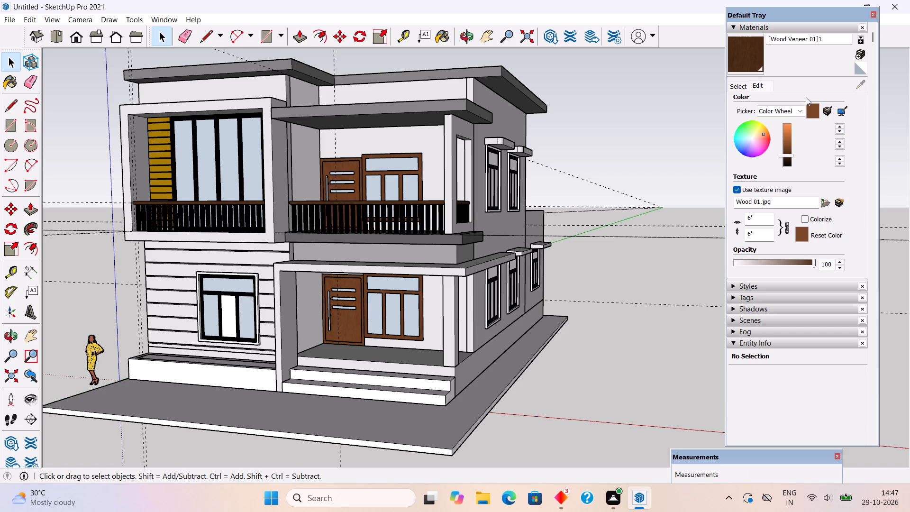
pyautogui.click(740, 84)
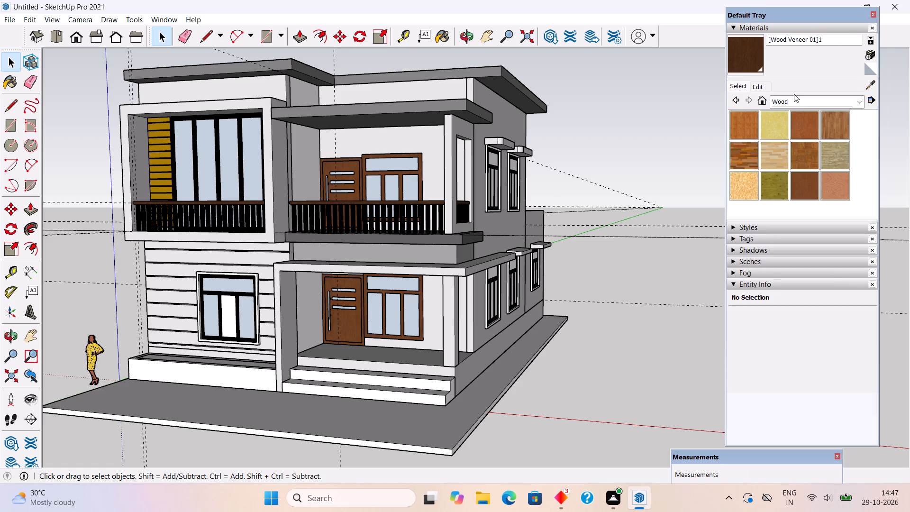
pyautogui.click(794, 101)
pyautogui.click(802, 159)
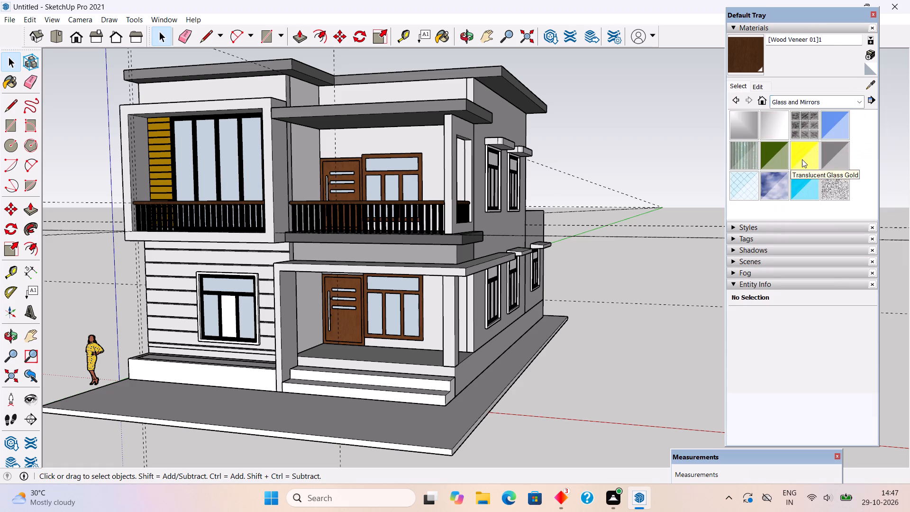
pyautogui.click(833, 151)
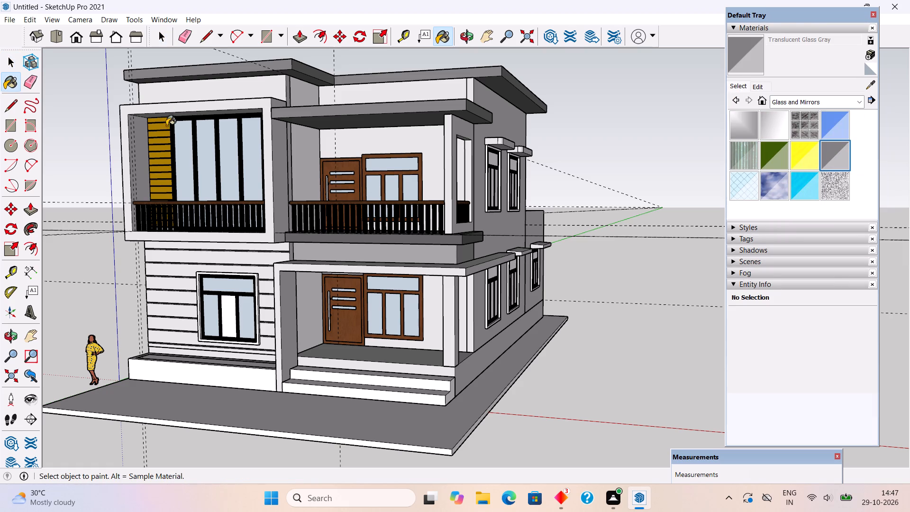
pyautogui.click(176, 139)
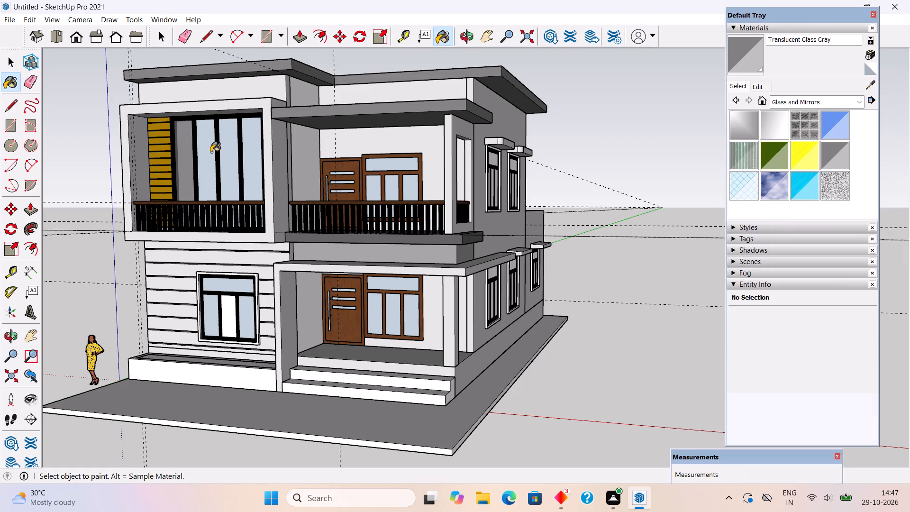
pyautogui.click(211, 152)
pyautogui.click(230, 149)
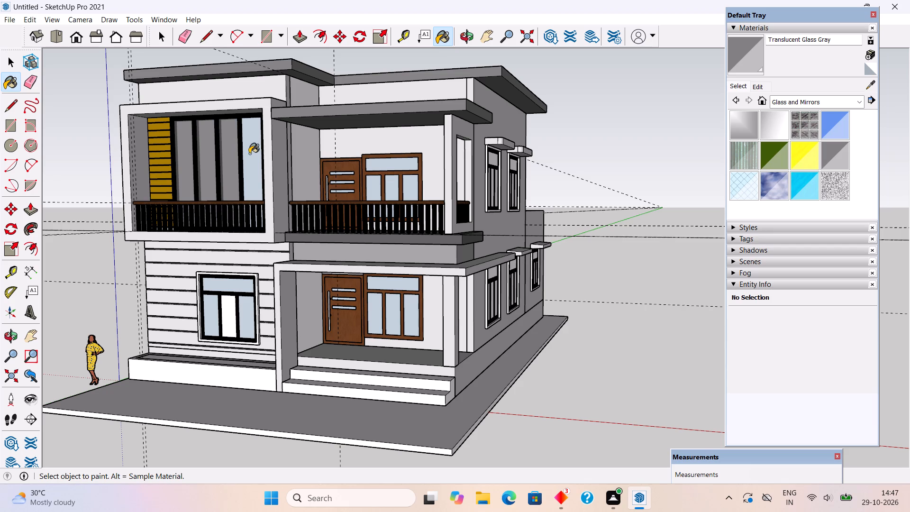
pyautogui.click(249, 154)
# Paint all panes of the ground-floor front window and the porch window with Translucent Glass Gray.
pyautogui.click(217, 285)
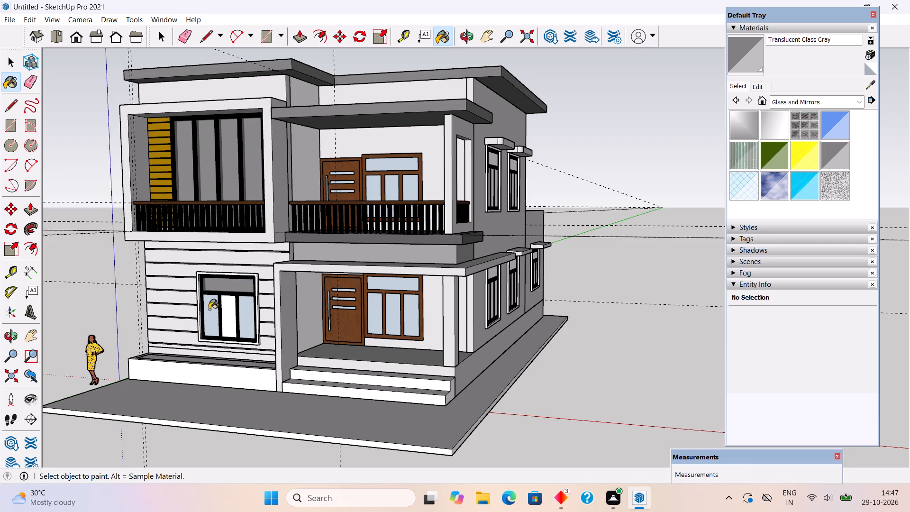
pyautogui.click(208, 310)
pyautogui.click(229, 316)
pyautogui.click(249, 313)
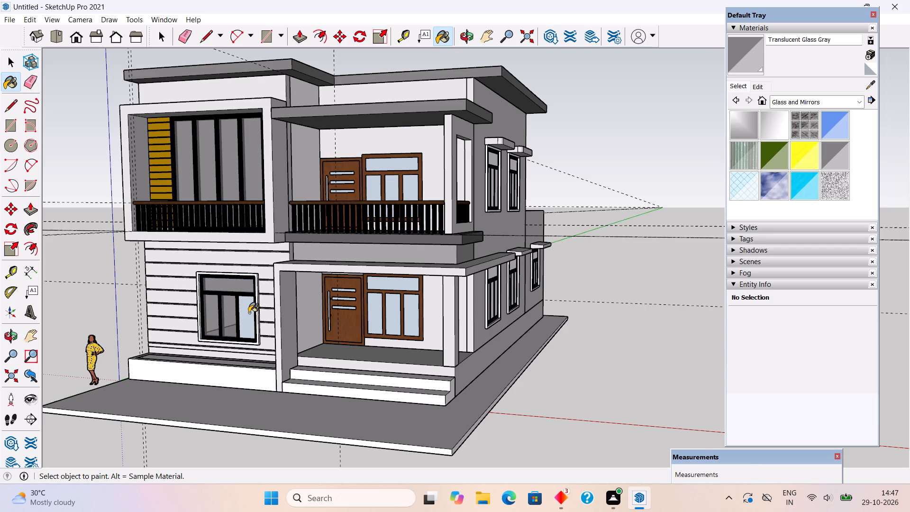
pyautogui.click(378, 287)
pyautogui.click(378, 312)
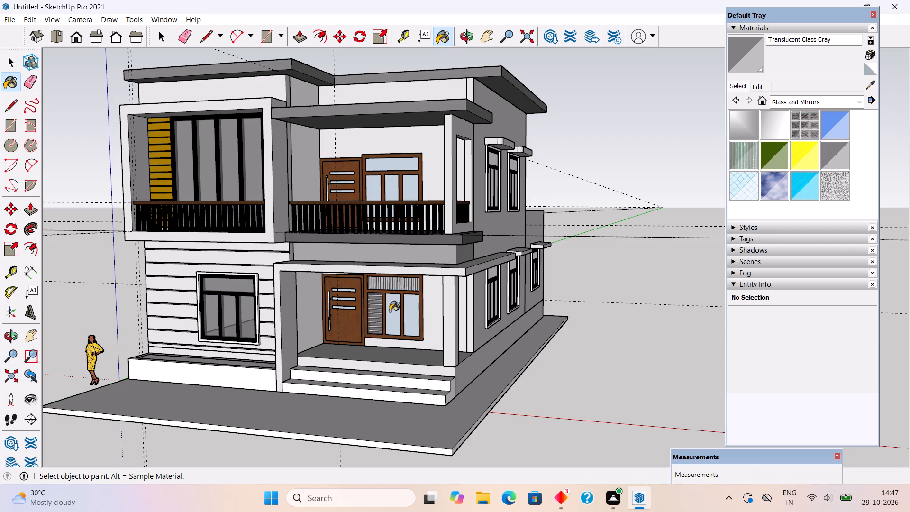
pyautogui.click(390, 311)
pyautogui.click(414, 320)
# Paint the three horizontal glass strips of the ground-floor porch door with Translucent Glass Gray, keeping the door leaf wood veneer.
pyautogui.scroll(6, 363, 325)
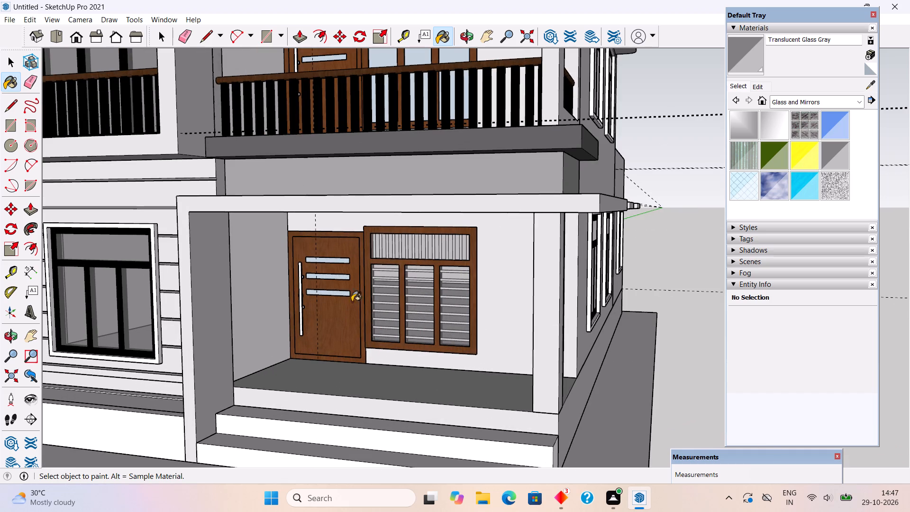
pyautogui.click(343, 294)
pyautogui.click(337, 278)
pyautogui.click(337, 265)
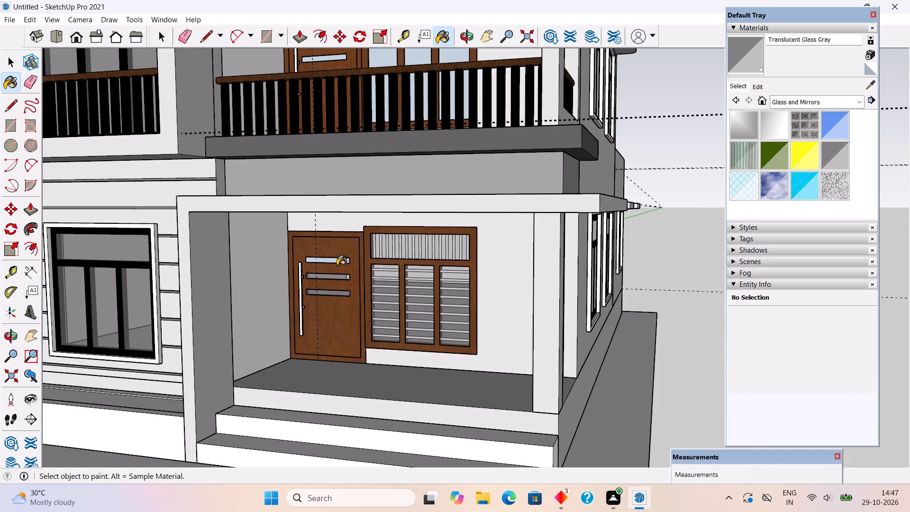
pyautogui.hotkey('ctrl', 'z')
pyautogui.scroll(11, 338, 276)
pyautogui.click(353, 245)
pyautogui.scroll(-2, 338, 260)
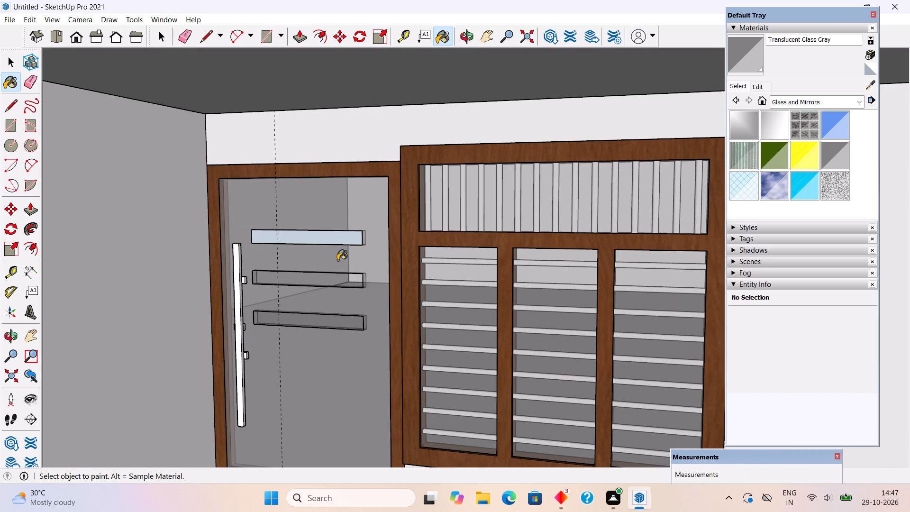
pyautogui.hotkey('ctrl', 'z')
pyautogui.keyDown('ctrl'); pyautogui.click(348, 238); pyautogui.keyUp('ctrl')
pyautogui.keyDown('ctrl'); pyautogui.scroll(-4, 340, 241); pyautogui.keyUp('ctrl')
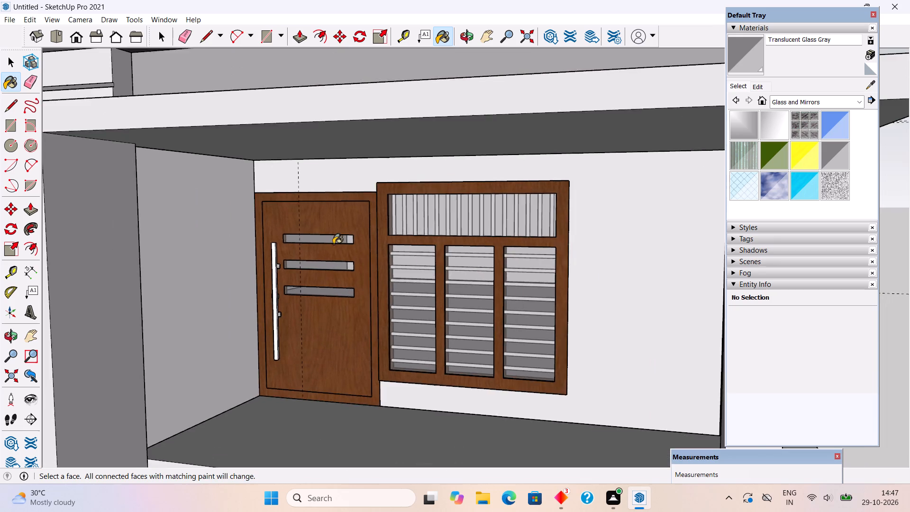
# Paint the panes of the ground-floor side window nearest the porch with Translucent Glass Gray.
pyautogui.keyDown('ctrl'); pyautogui.scroll(-11, 333, 244); pyautogui.keyUp('ctrl')
pyautogui.moveTo(437, 278); pyautogui.dragTo(292, 269, button='middle')
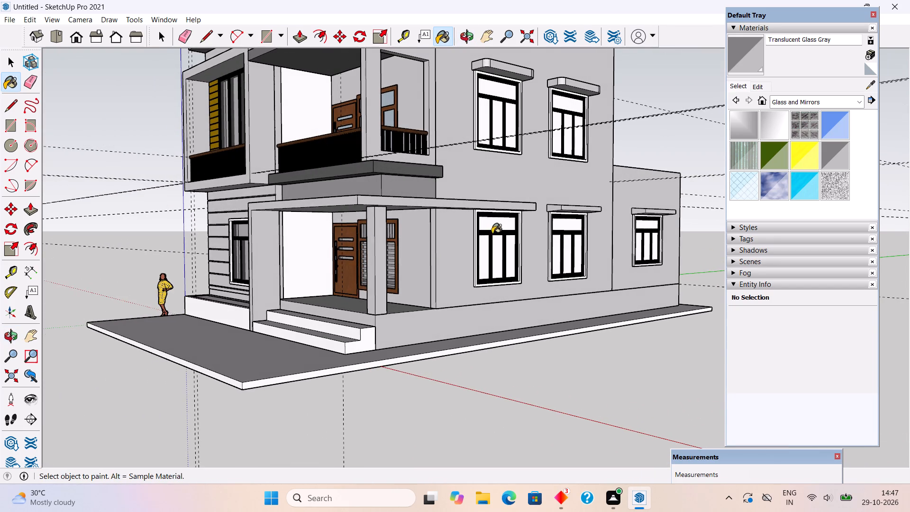
pyautogui.click(490, 225)
pyautogui.click(483, 254)
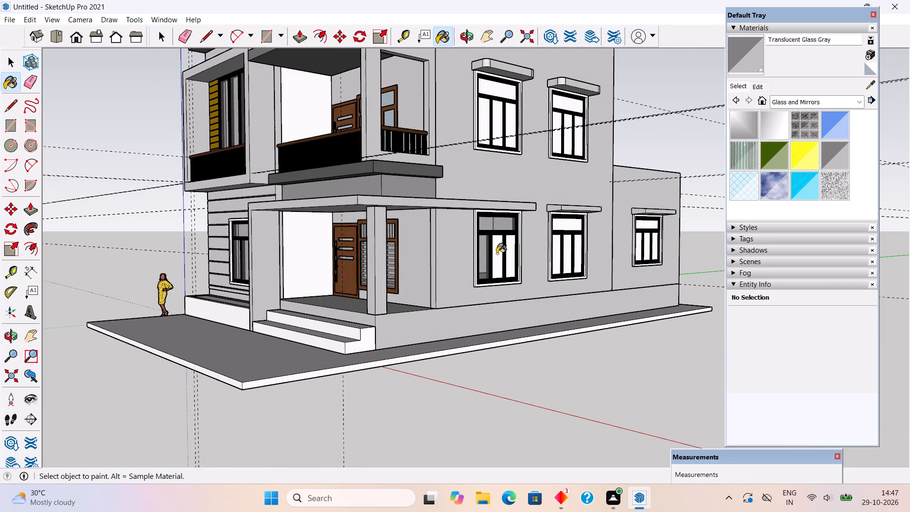
pyautogui.click(497, 254)
pyautogui.click(511, 248)
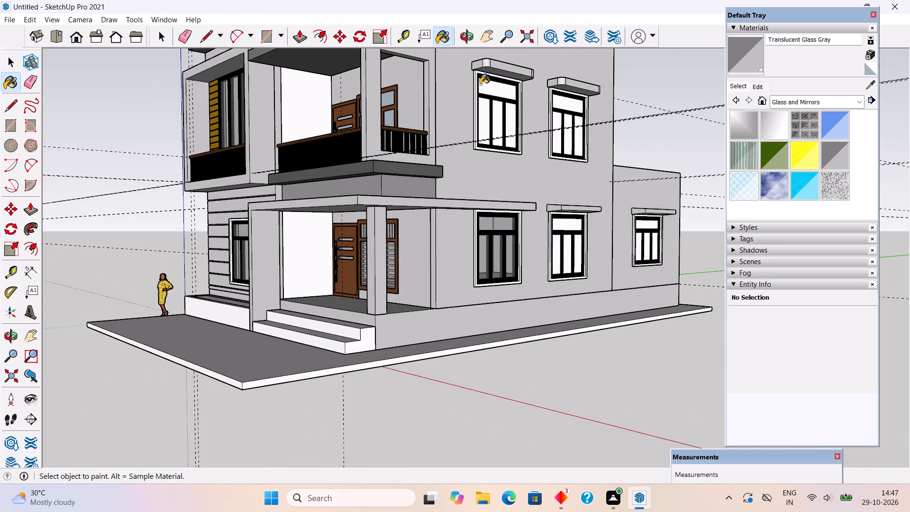
# Paint the panes of both upper-floor windows on the side wall with Translucent Glass Gray.
pyautogui.click(492, 88)
pyautogui.click(485, 123)
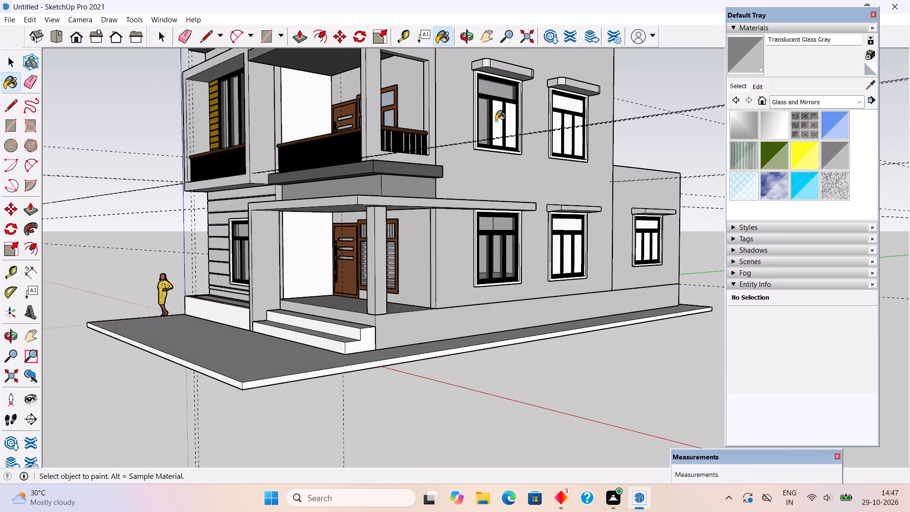
pyautogui.click(498, 120)
pyautogui.click(513, 123)
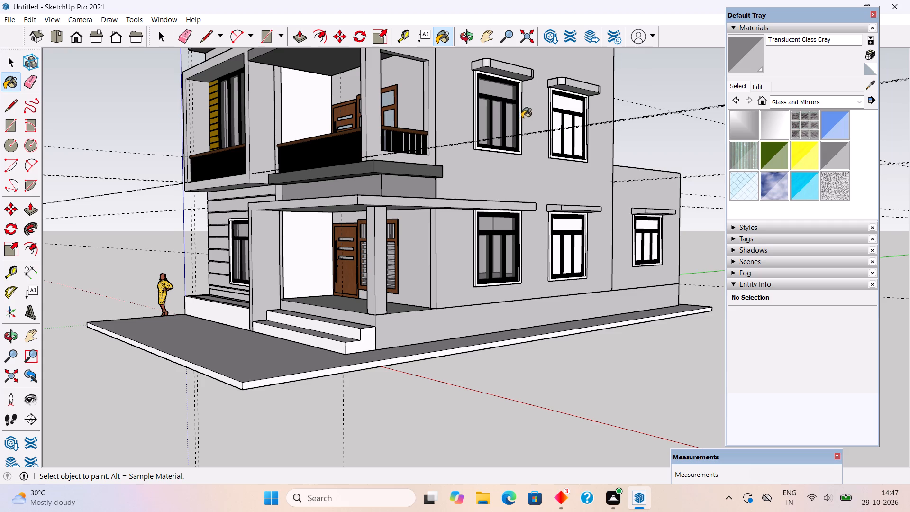
pyautogui.click(572, 109)
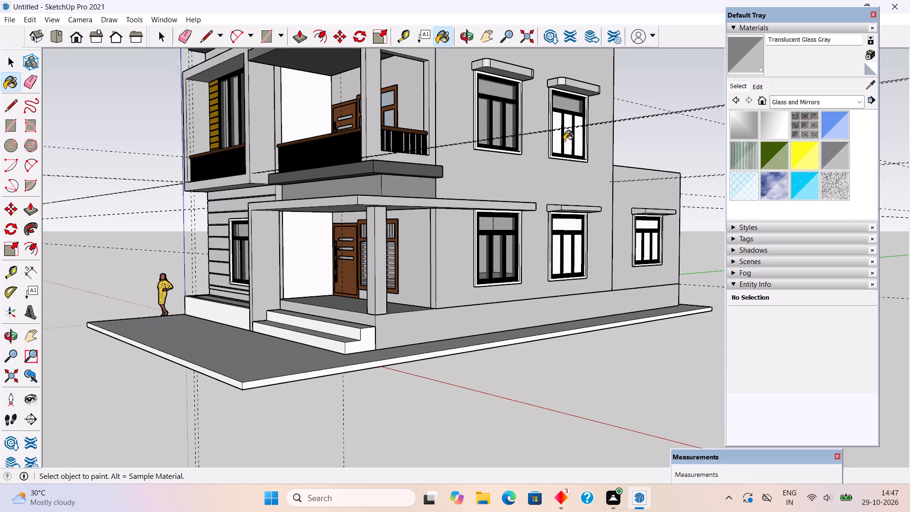
pyautogui.click(560, 145)
pyautogui.click(565, 142)
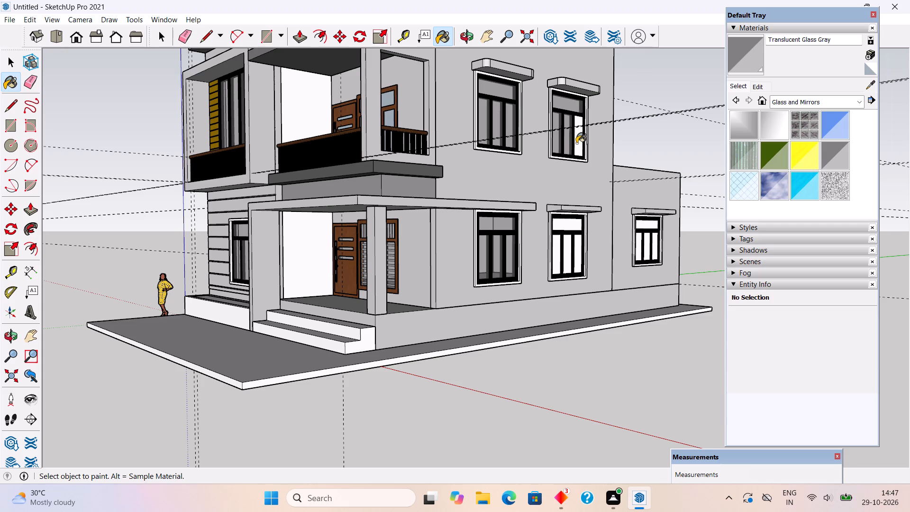
pyautogui.click(576, 143)
# Paint the panes of the remaining two ground-floor side windows, including the one on the rear block, with Translucent Glass Gray.
pyautogui.click(558, 244)
pyautogui.click(567, 221)
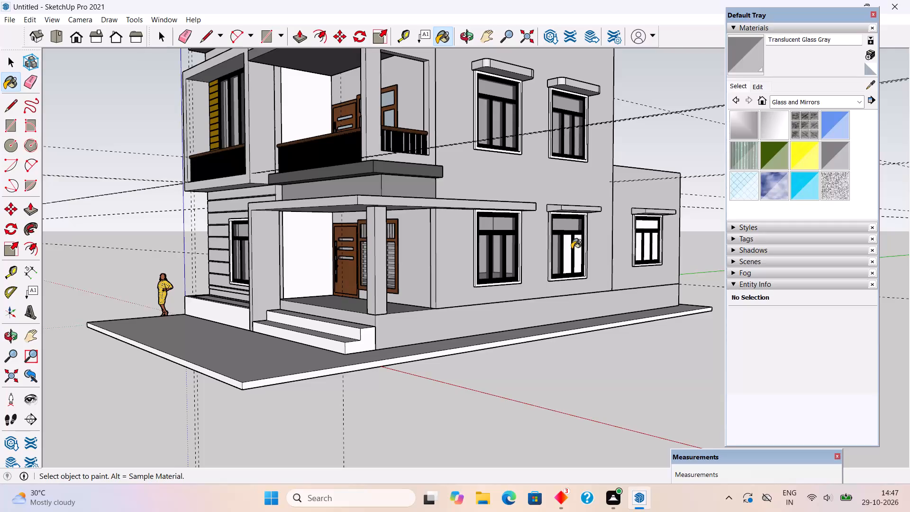
pyautogui.click(568, 252)
pyautogui.click(578, 254)
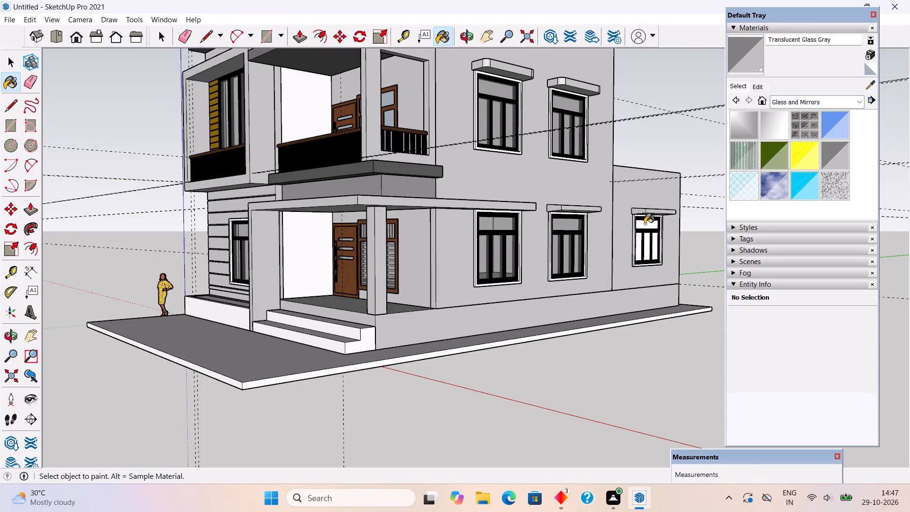
pyautogui.click(645, 224)
pyautogui.click(638, 249)
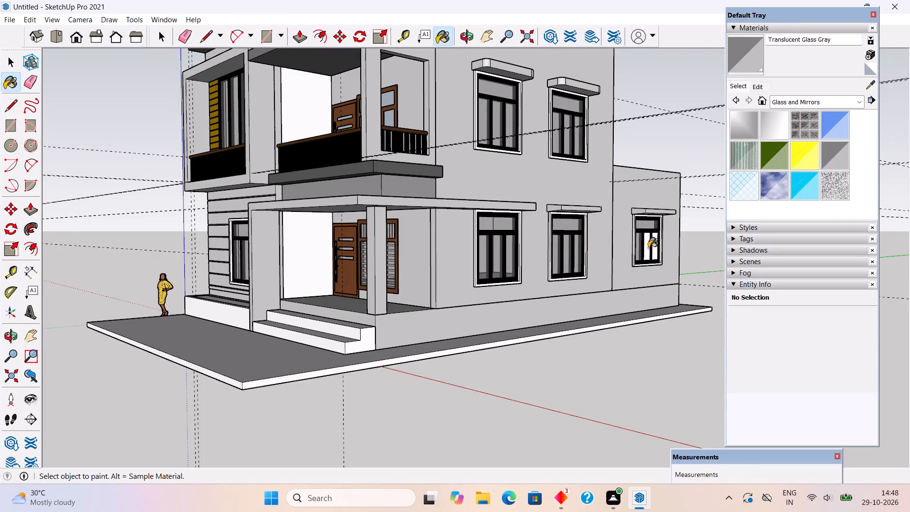
pyautogui.click(648, 248)
pyautogui.click(655, 249)
# Paint the top pane and three lower panes of the upper balcony window with Translucent Glass Gray.
pyautogui.scroll(-3, 440, 292)
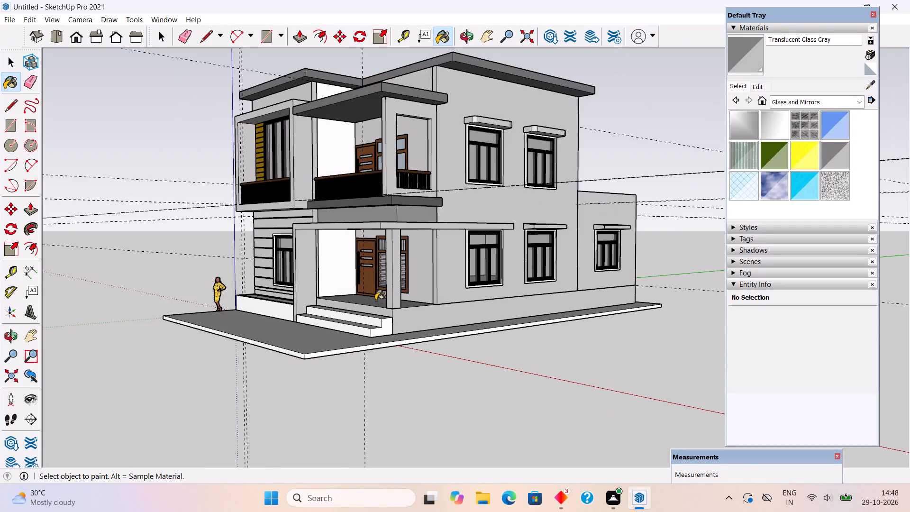
pyautogui.scroll(-3, 370, 303)
pyautogui.moveTo(414, 320); pyautogui.dragTo(618, 305, button='middle')
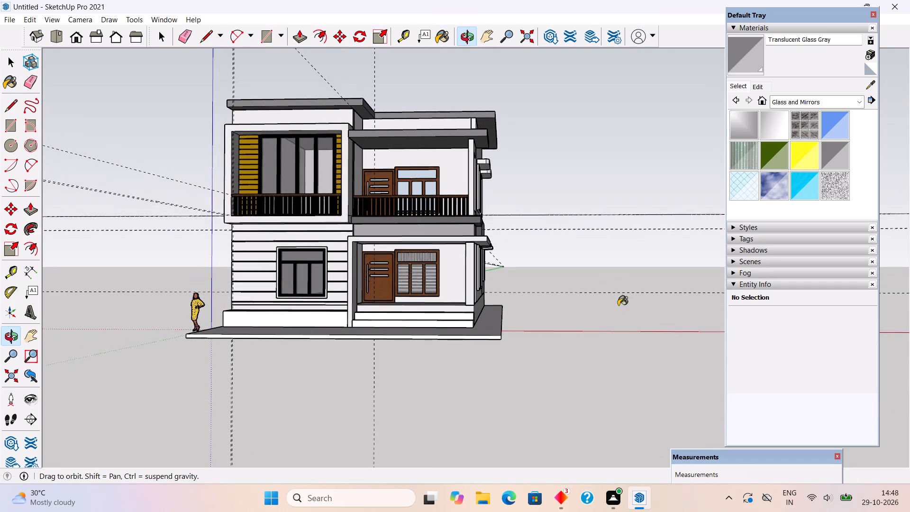
pyautogui.moveTo(618, 305); pyautogui.dragTo(620, 306, button='middle')
pyautogui.scroll(4, 460, 205)
pyautogui.scroll(2, 401, 166)
pyautogui.click(398, 163)
pyautogui.click(377, 188)
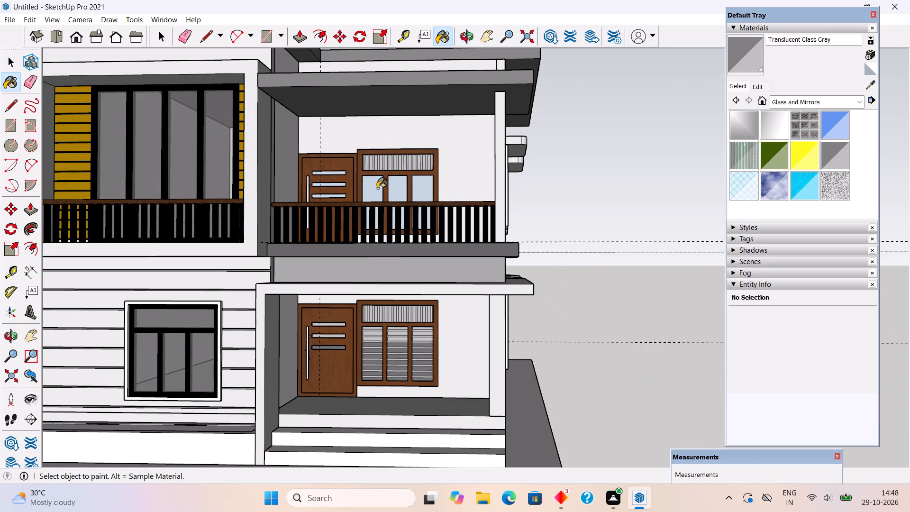
pyautogui.click(391, 191)
pyautogui.click(427, 189)
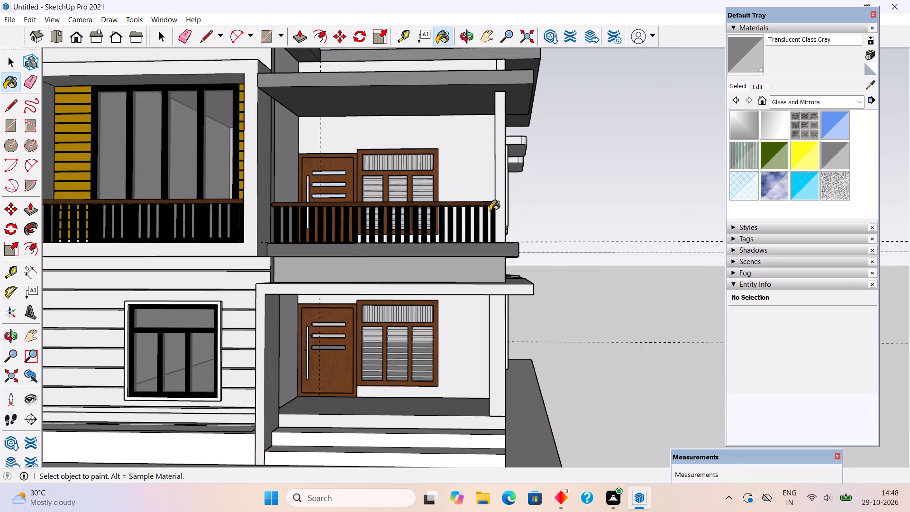
# Bring up the Colors material library and examine the front and side of the house for surfaces still unpainted.
pyautogui.moveTo(505, 225); pyautogui.dragTo(387, 234, button='middle')
pyautogui.scroll(-3, 387, 234)
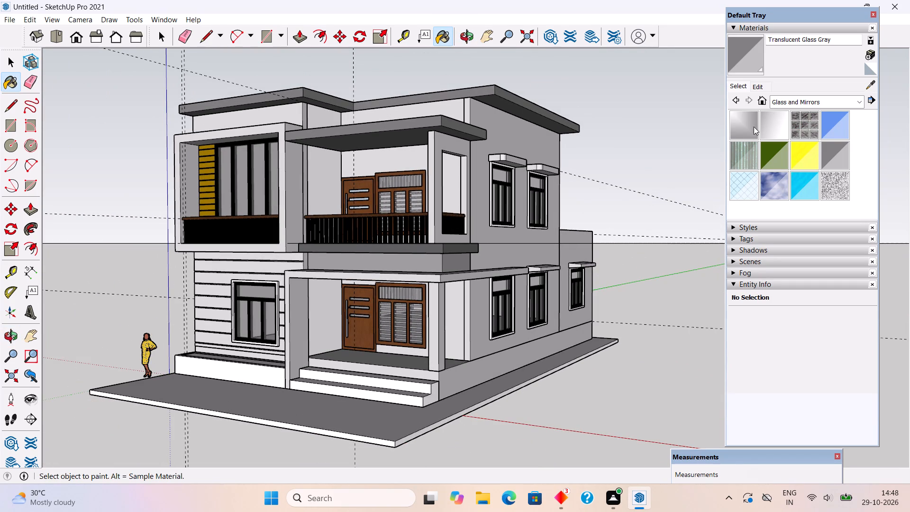
pyautogui.click(813, 104)
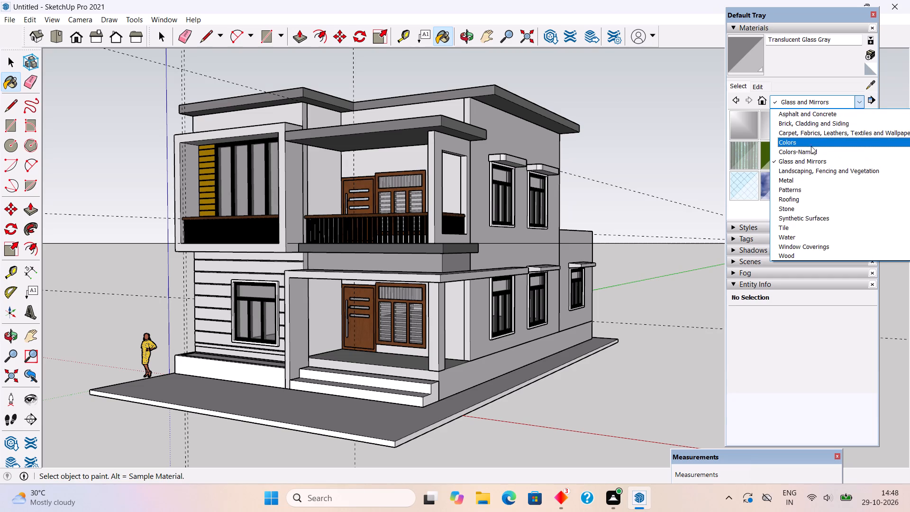
pyautogui.click(809, 138)
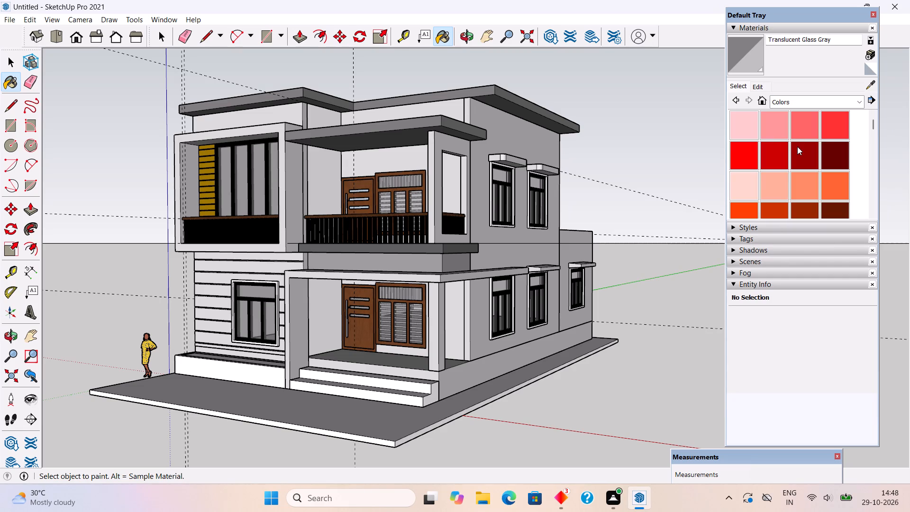
pyautogui.scroll(-4, 327, 260)
pyautogui.scroll(5, 309, 283)
pyautogui.moveTo(322, 277); pyautogui.dragTo(322, 277, button='middle')
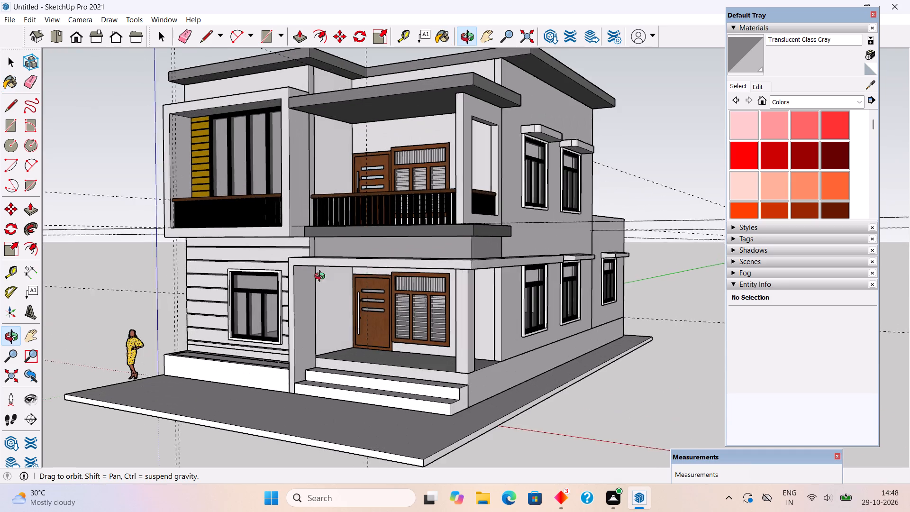
pyautogui.moveTo(322, 277); pyautogui.dragTo(469, 294, button='middle')
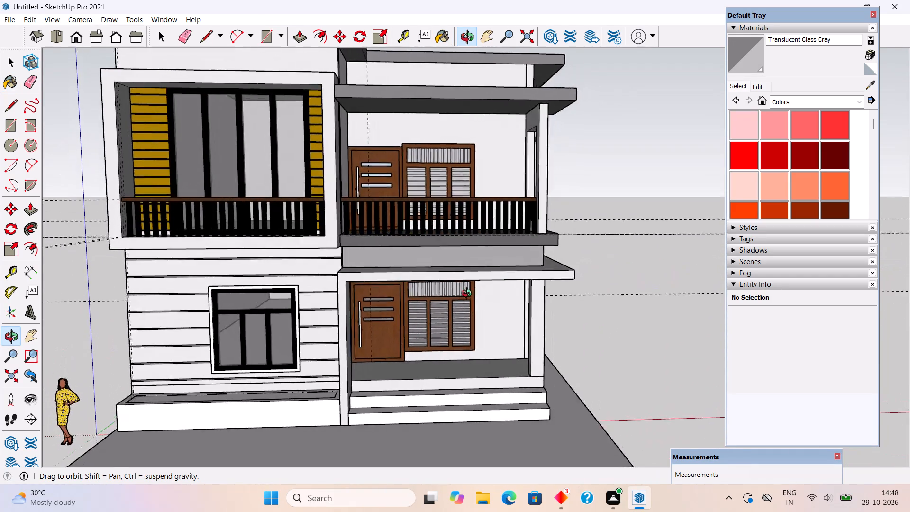
pyautogui.moveTo(469, 294); pyautogui.dragTo(442, 301, button='middle')
pyautogui.press('space')
pyautogui.scroll(-4, 591, 263)
pyautogui.moveTo(472, 252); pyautogui.dragTo(458, 243, button='middle')
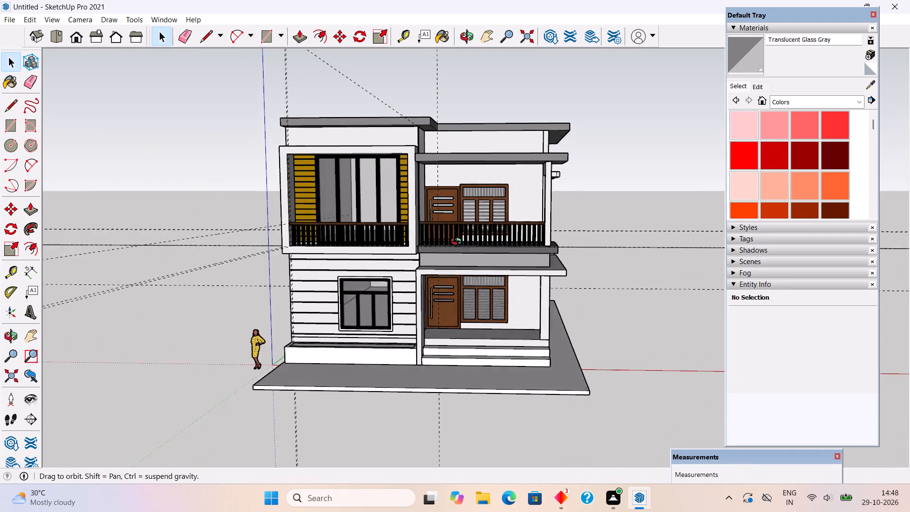
pyautogui.scroll(1, 462, 246)
pyautogui.moveTo(458, 243); pyautogui.dragTo(213, 210, button='middle')
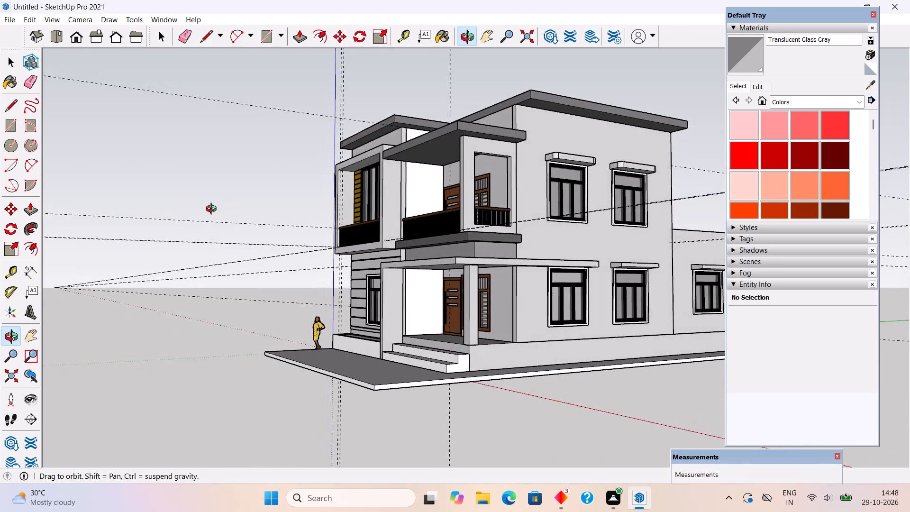
pyautogui.moveTo(213, 210); pyautogui.dragTo(328, 256, button='middle')
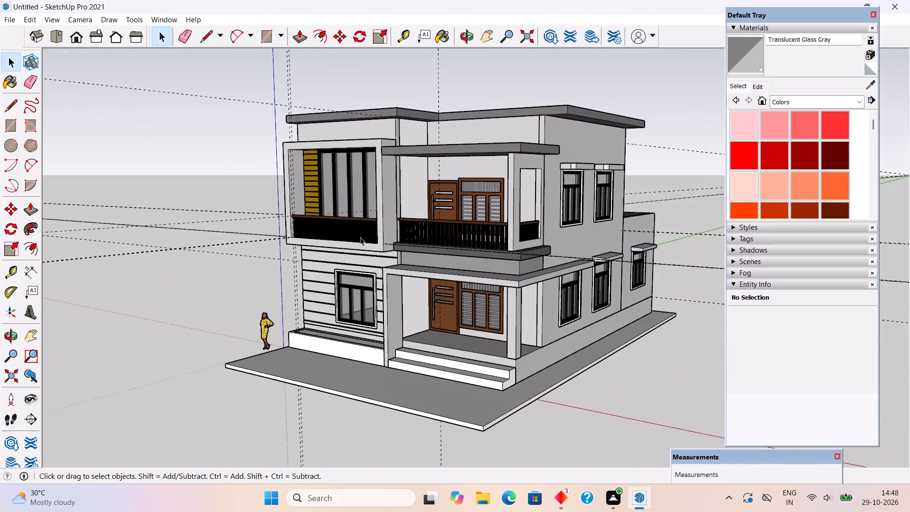
pyautogui.scroll(-2, 770, 114)
pyautogui.scroll(11, 810, 197)
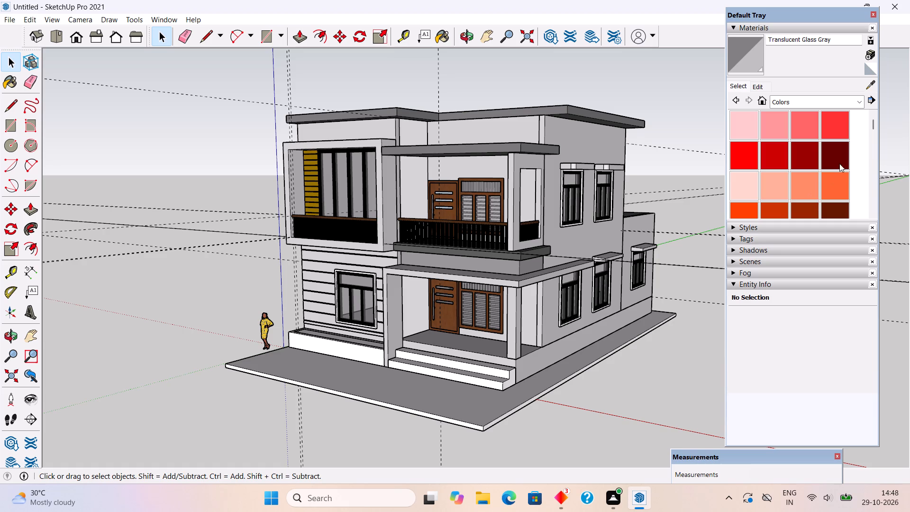
# Paint the porch steps and the planter box below the front window with Color M02.
pyautogui.scroll(-14, 842, 129)
pyautogui.scroll(1, 830, 156)
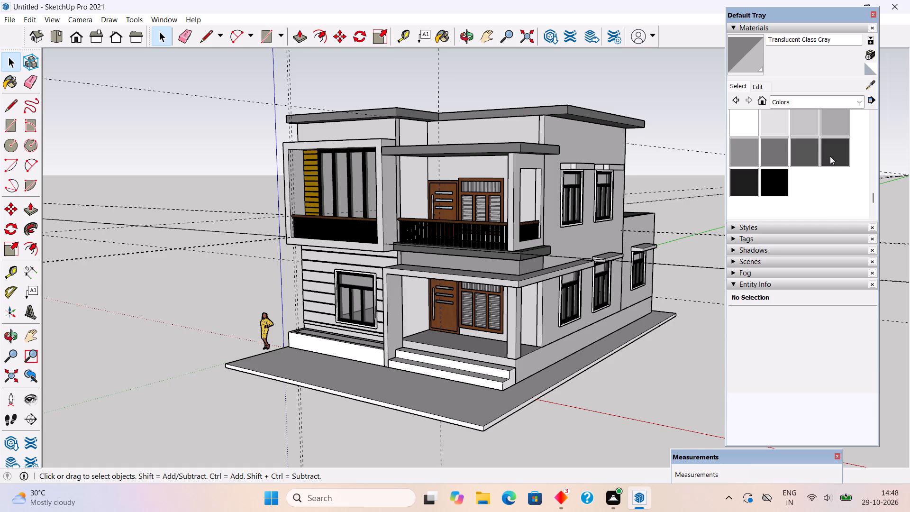
pyautogui.click(799, 125)
pyautogui.click(502, 379)
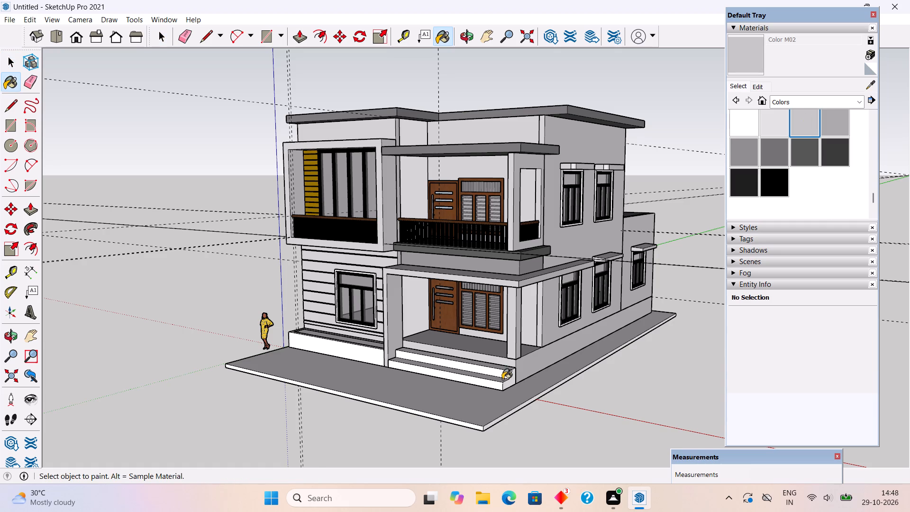
pyautogui.click(316, 344)
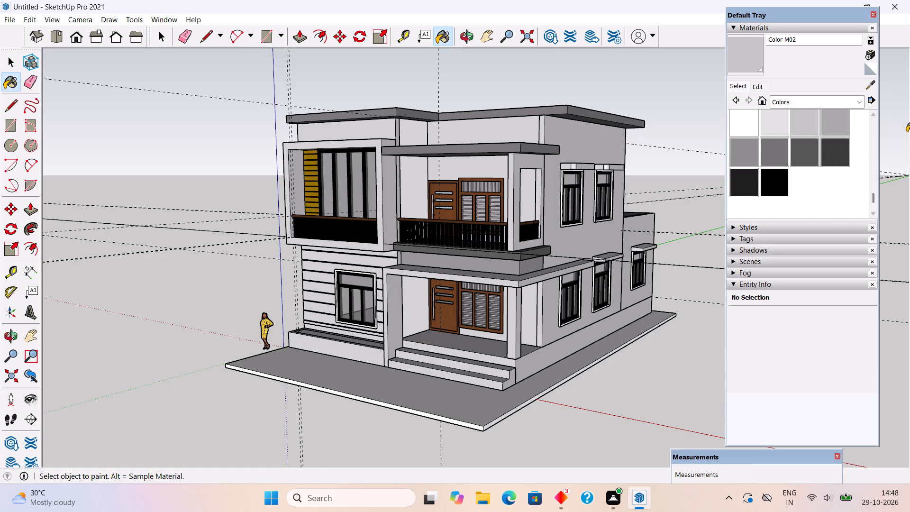
# Paint the recessed bed of the front planter with Grass Dark Green from the landscaping materials.
pyautogui.click(814, 101)
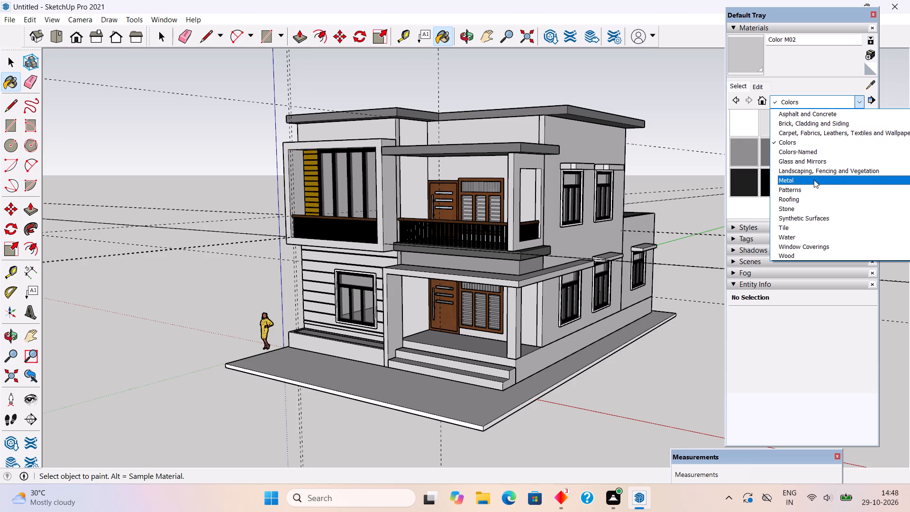
pyautogui.click(818, 171)
pyautogui.click(837, 182)
pyautogui.scroll(3, 523, 344)
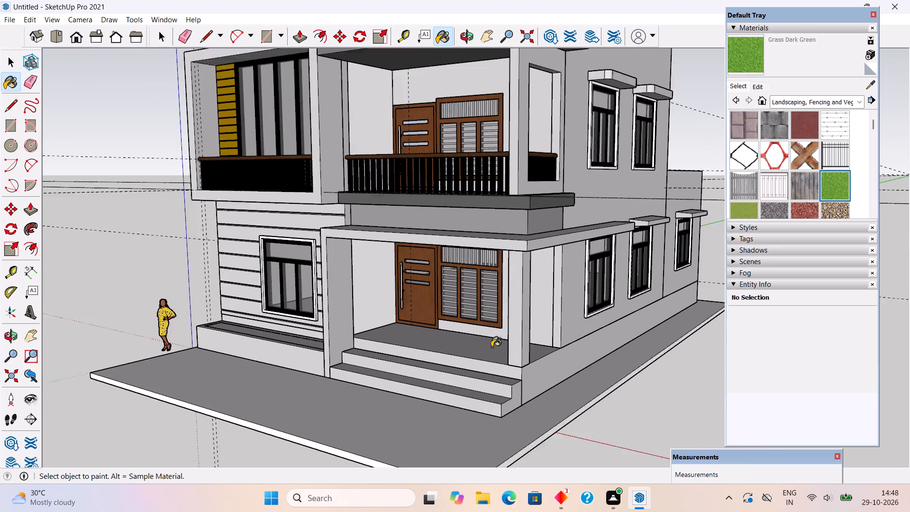
pyautogui.scroll(2, 491, 347)
pyautogui.press('space')
pyautogui.moveTo(262, 342); pyautogui.dragTo(381, 400, button='middle')
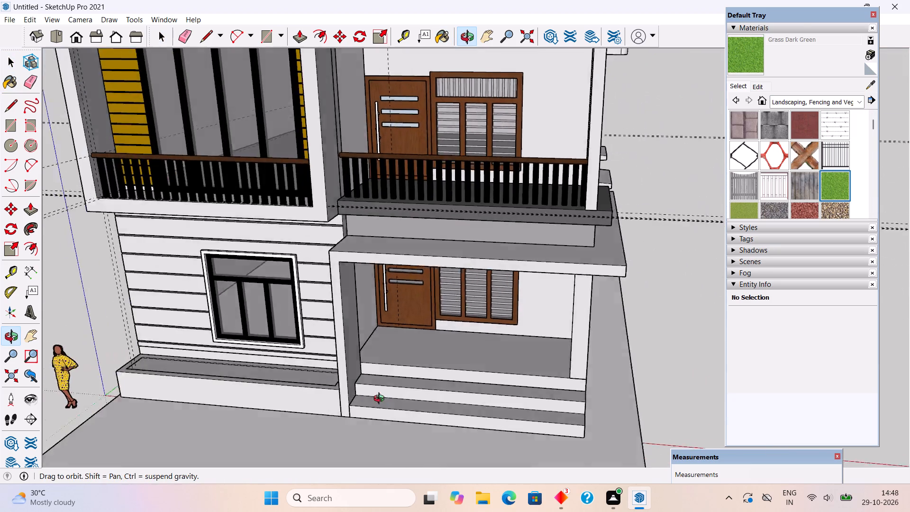
pyautogui.moveTo(381, 400); pyautogui.dragTo(435, 422, button='middle')
pyautogui.tripleClick(273, 404)
pyautogui.click(273, 404)
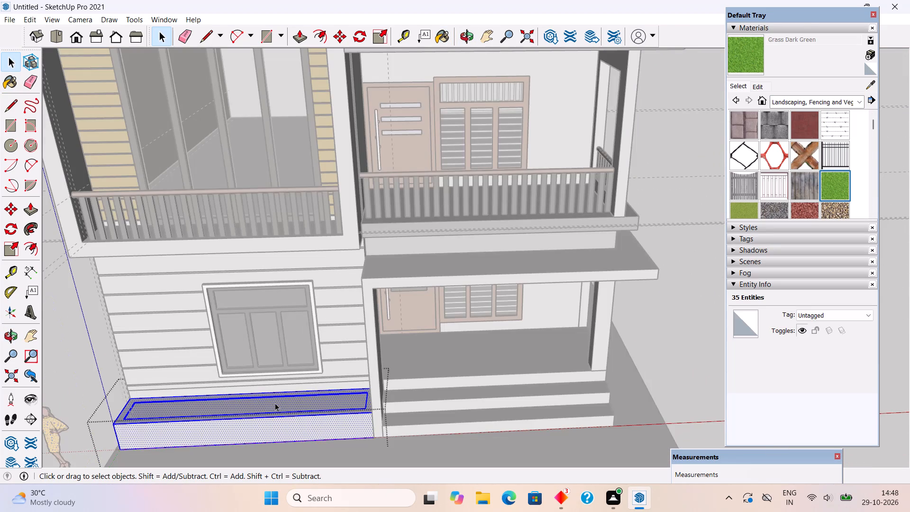
pyautogui.click(278, 404)
pyautogui.click(837, 181)
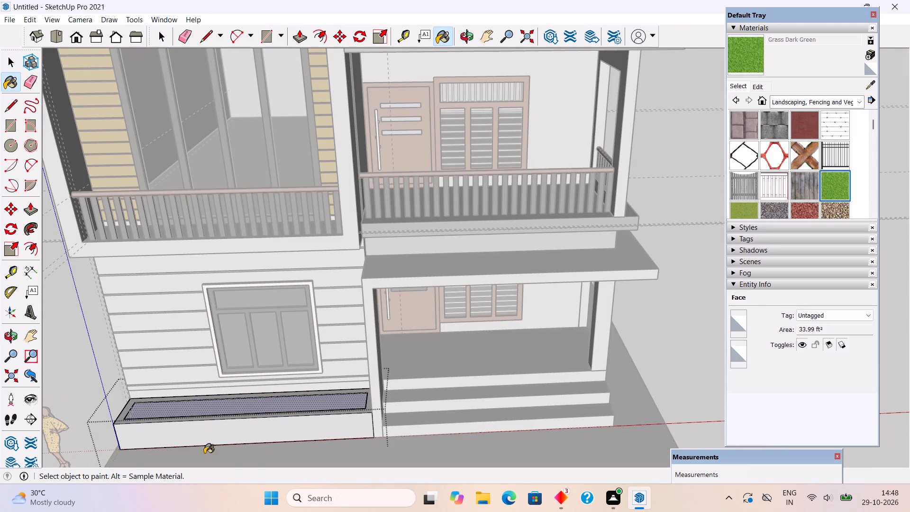
pyautogui.click(203, 411)
pyautogui.press('space')
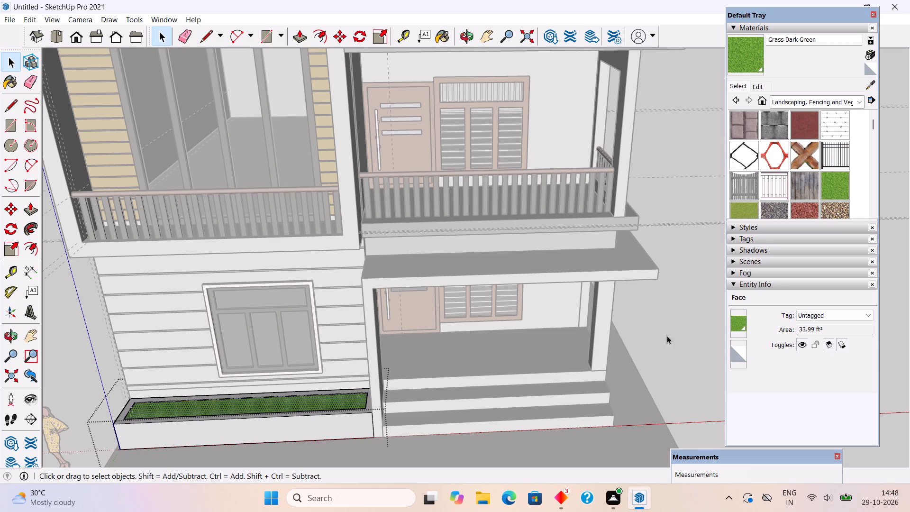
pyautogui.click(676, 332)
# Paint the top face of the ground slab around the house with Pavers with Grass Brick.
pyautogui.scroll(-9, 573, 368)
pyautogui.moveTo(384, 297); pyautogui.dragTo(307, 203, button='middle')
pyautogui.moveTo(569, 325); pyautogui.dragTo(549, 243, button='middle')
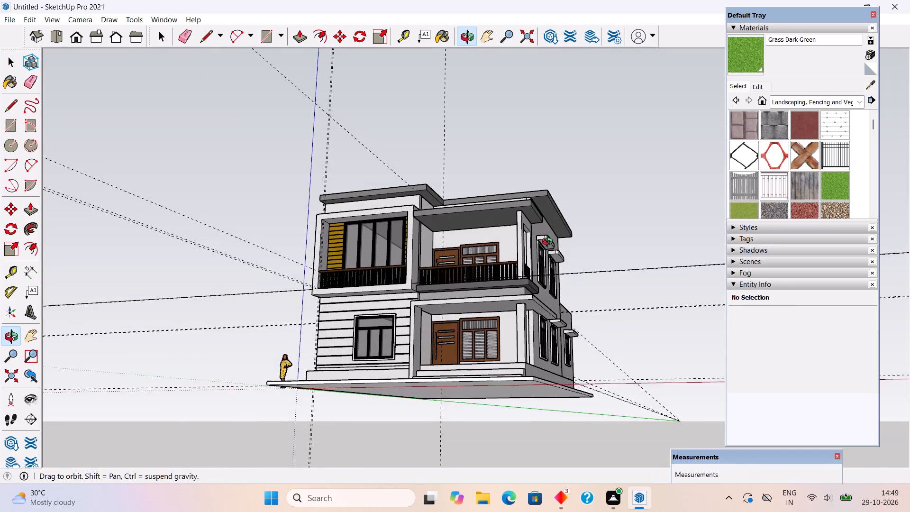
pyautogui.moveTo(549, 243); pyautogui.dragTo(500, 289, button='middle')
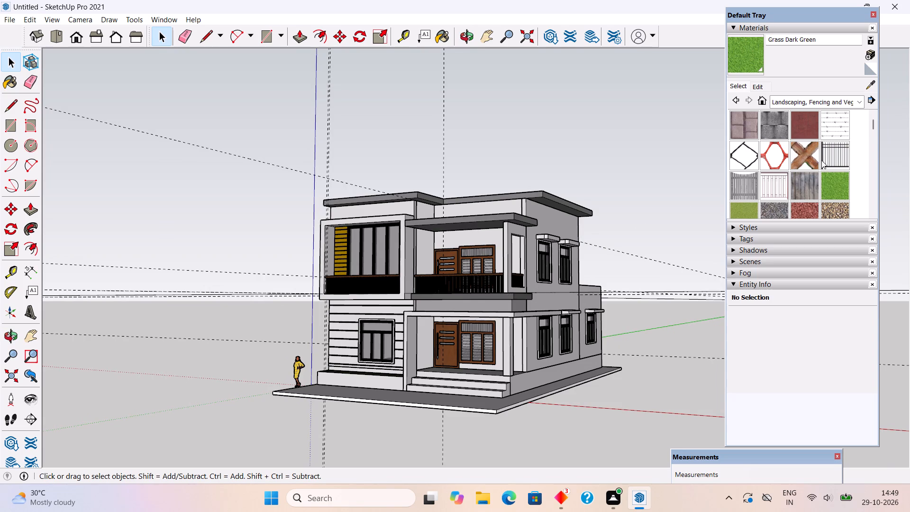
pyautogui.scroll(-3, 799, 166)
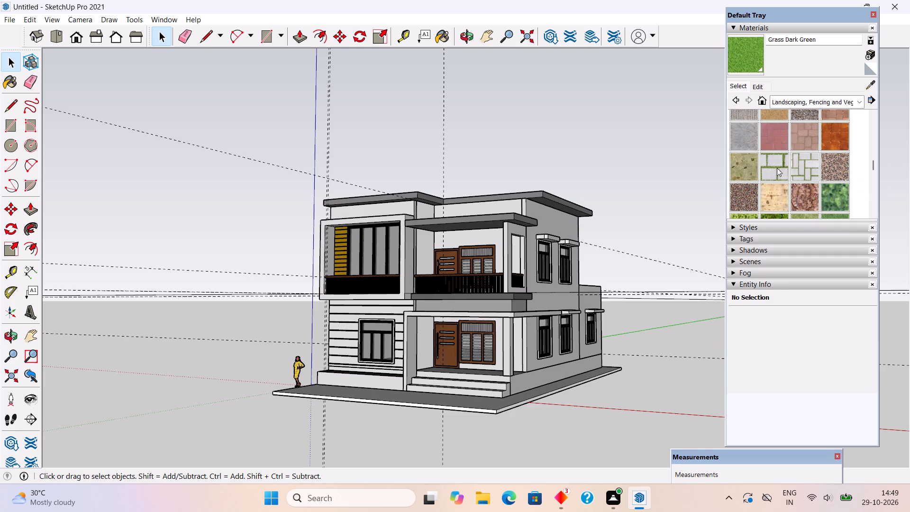
pyautogui.click(774, 168)
pyautogui.press('space')
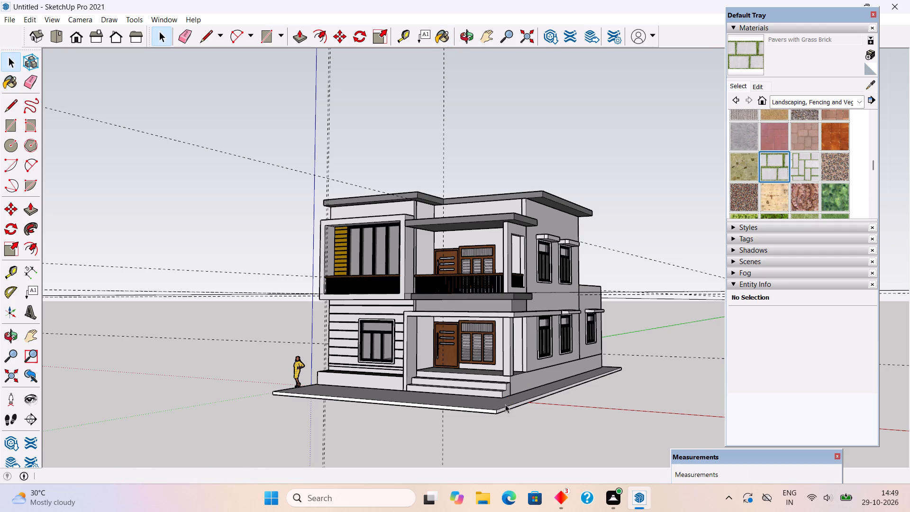
pyautogui.moveTo(382, 151); pyautogui.dragTo(429, 352, button='middle')
pyautogui.click(445, 430)
pyautogui.doubleClick(446, 427)
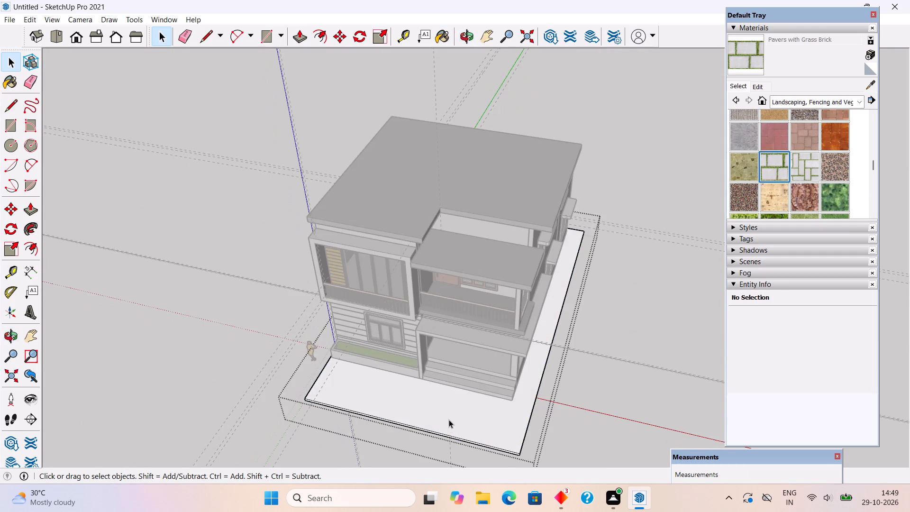
pyautogui.click(449, 420)
pyautogui.click(450, 415)
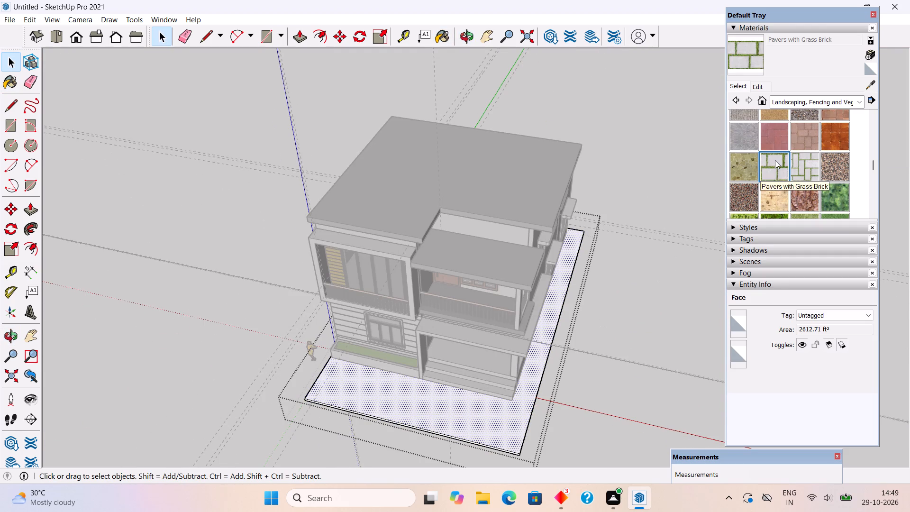
pyautogui.click(774, 160)
pyautogui.click(486, 414)
pyautogui.press('space')
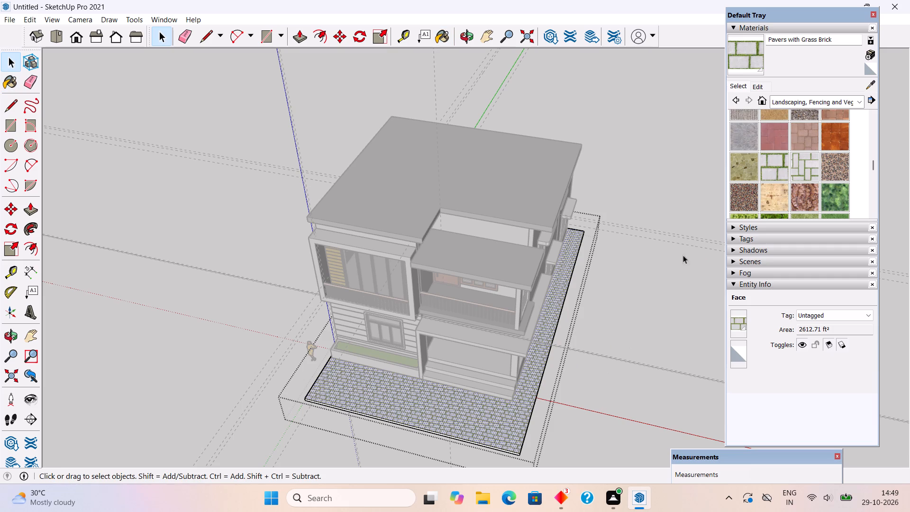
# Set the texture width of the Pavers with Grass Brick material to 4'.
pyautogui.click(758, 85)
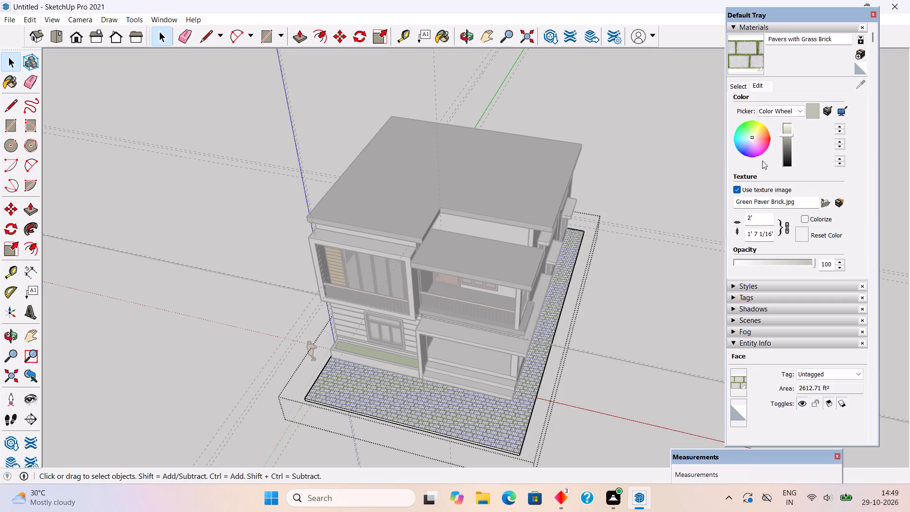
pyautogui.click(756, 219)
pyautogui.press('BackSpace')
pyautogui.press('BackSpace')
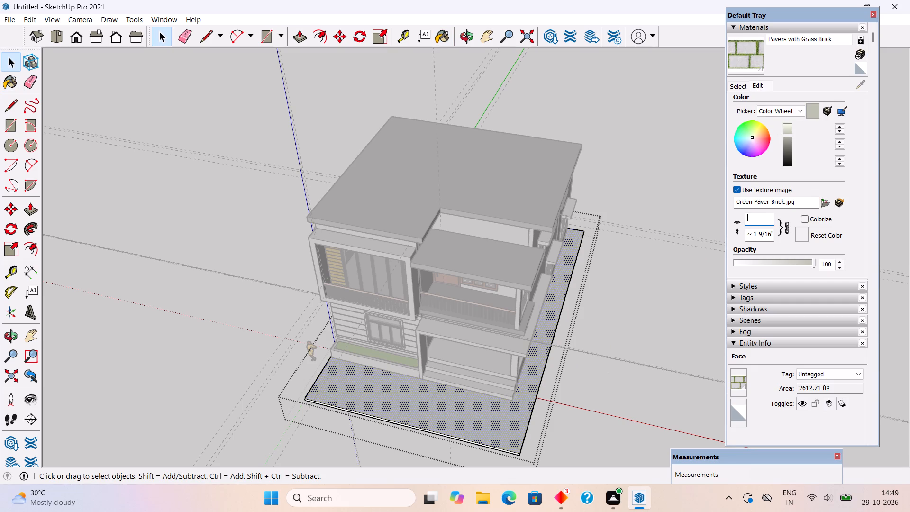
pyautogui.write("4'")
pyautogui.press('Return')
pyautogui.press('space')
pyautogui.press('space')
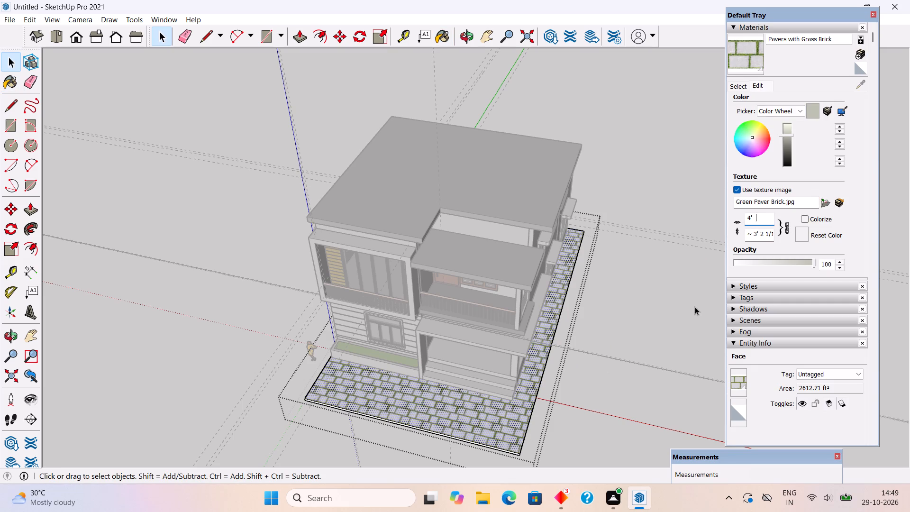
pyautogui.click(689, 311)
# Examine the rescaled paving and the house from above, the front and the side.
pyautogui.moveTo(602, 365); pyautogui.dragTo(610, 273, button='middle')
pyautogui.scroll(2, 604, 278)
pyautogui.scroll(3, 487, 418)
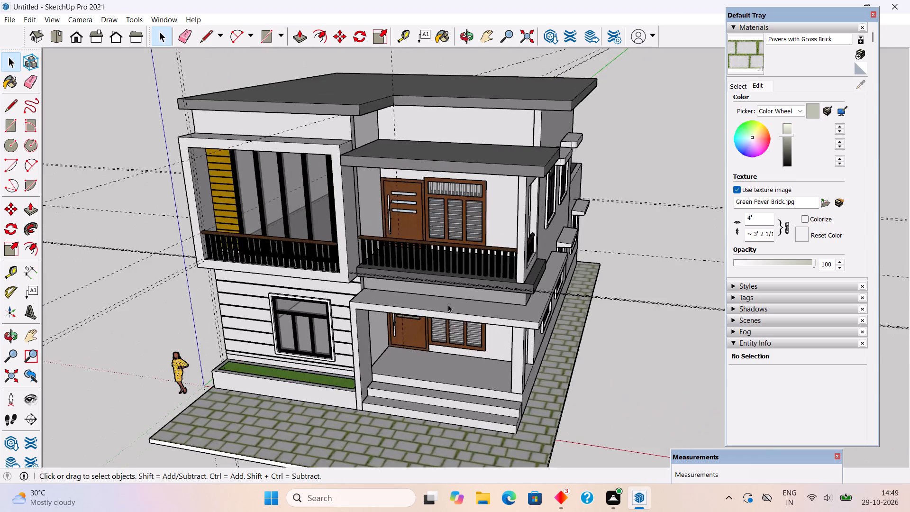
pyautogui.scroll(-5, 448, 304)
pyautogui.moveTo(561, 322); pyautogui.dragTo(580, 323, button='middle')
pyautogui.scroll(2, 580, 323)
pyautogui.moveTo(487, 311); pyautogui.dragTo(486, 306, button='middle')
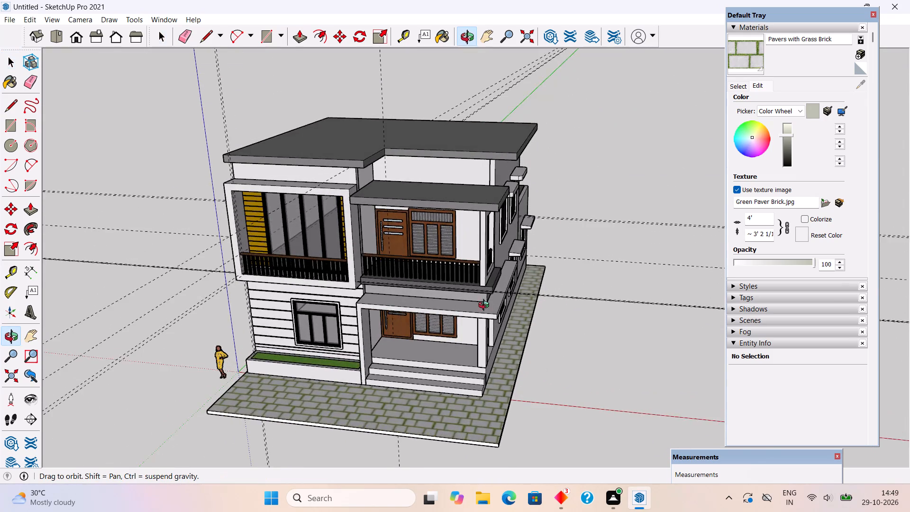
pyautogui.moveTo(486, 306); pyautogui.dragTo(382, 248, button='middle')
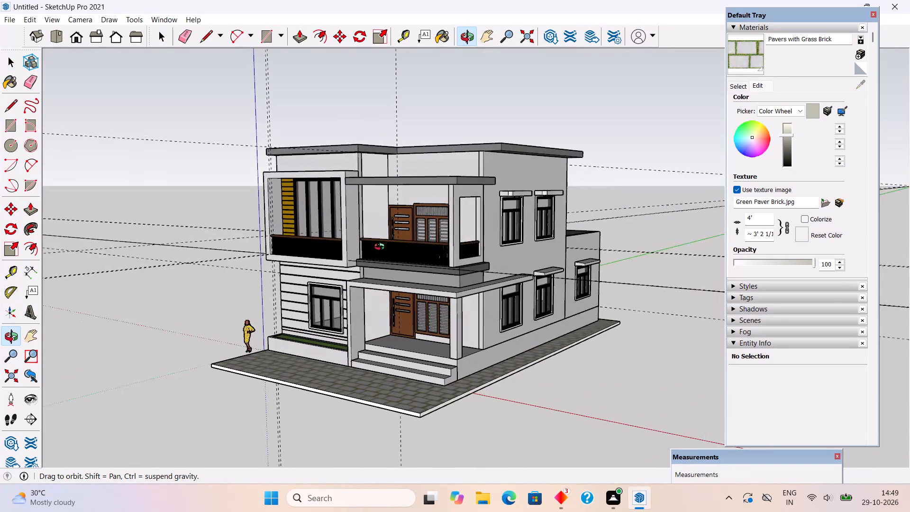
pyautogui.moveTo(382, 248); pyautogui.dragTo(381, 248, button='middle')
# Push/Pull the edge face of the paved slab along the side-window wall outward by about 10' 7".
pyautogui.tripleClick(487, 379)
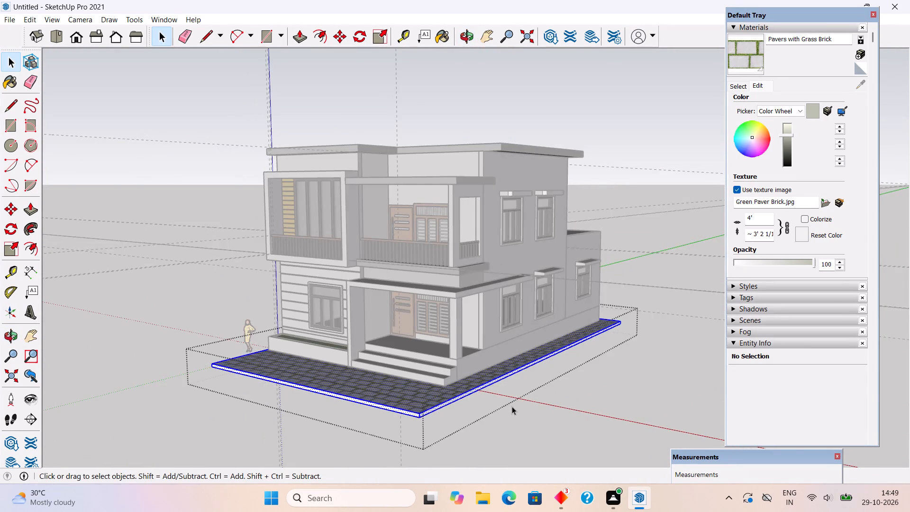
pyautogui.scroll(5, 512, 406)
pyautogui.press('p')
pyautogui.click(491, 367)
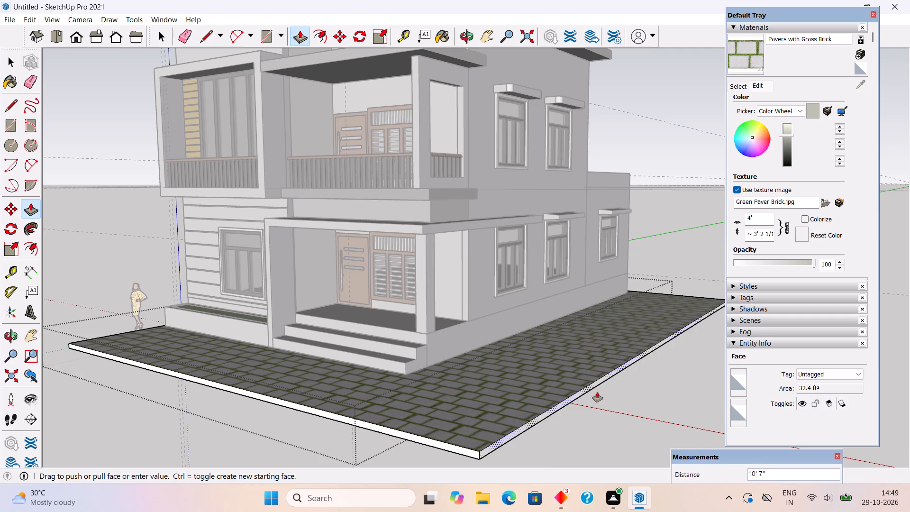
pyautogui.click(597, 392)
pyautogui.press('space')
pyautogui.scroll(-6, 597, 392)
pyautogui.click(635, 442)
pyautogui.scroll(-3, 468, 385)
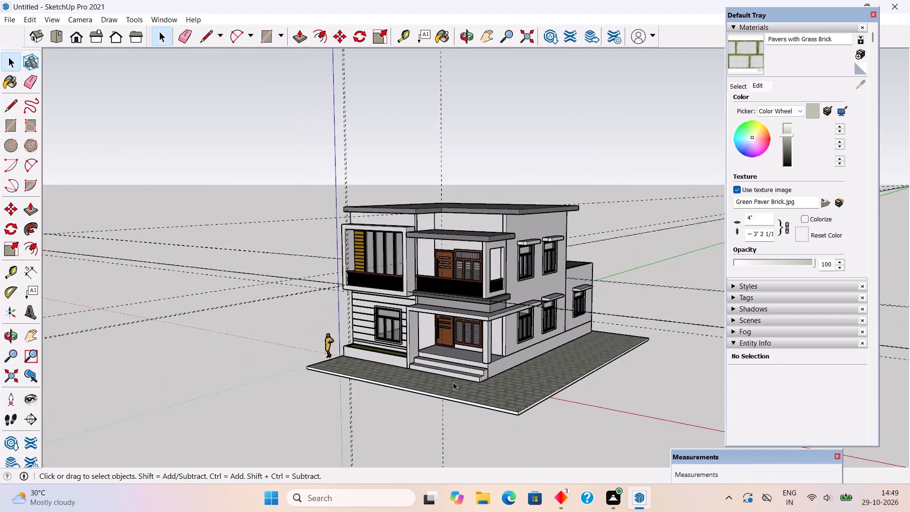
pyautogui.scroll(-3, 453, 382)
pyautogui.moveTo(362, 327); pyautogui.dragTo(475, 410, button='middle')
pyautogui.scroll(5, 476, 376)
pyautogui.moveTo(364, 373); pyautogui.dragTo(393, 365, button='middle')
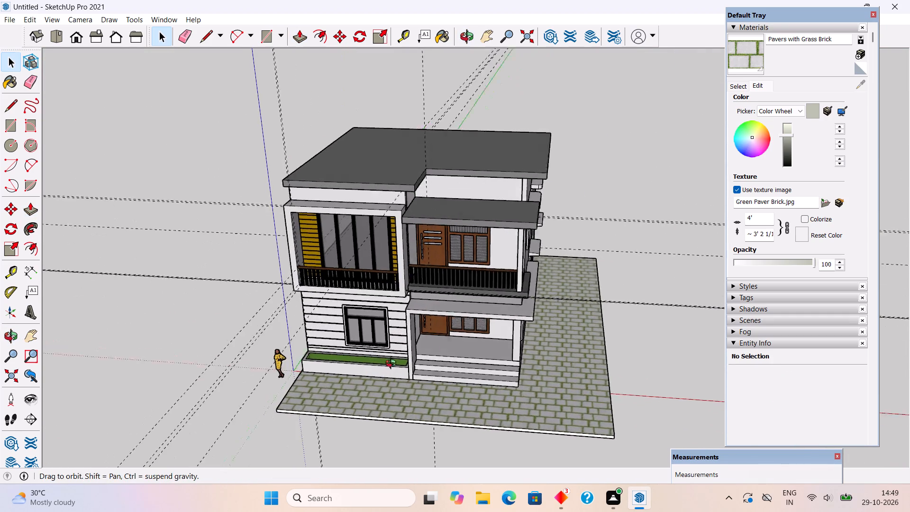
# Examine the house and the widened paved yard from the front and side-window corner.
pyautogui.moveTo(393, 365); pyautogui.dragTo(226, 301, button='middle')
pyautogui.scroll(1, 226, 301)
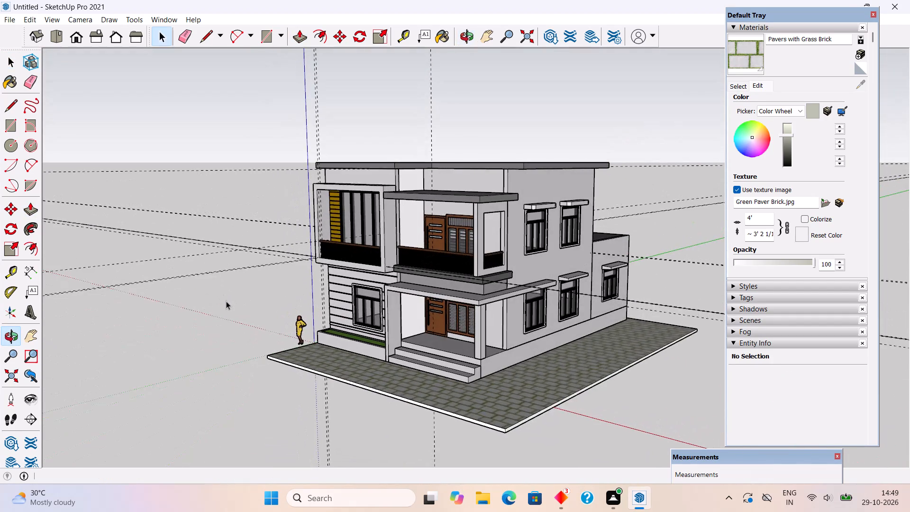
pyautogui.moveTo(509, 321); pyautogui.dragTo(526, 279, button='middle')
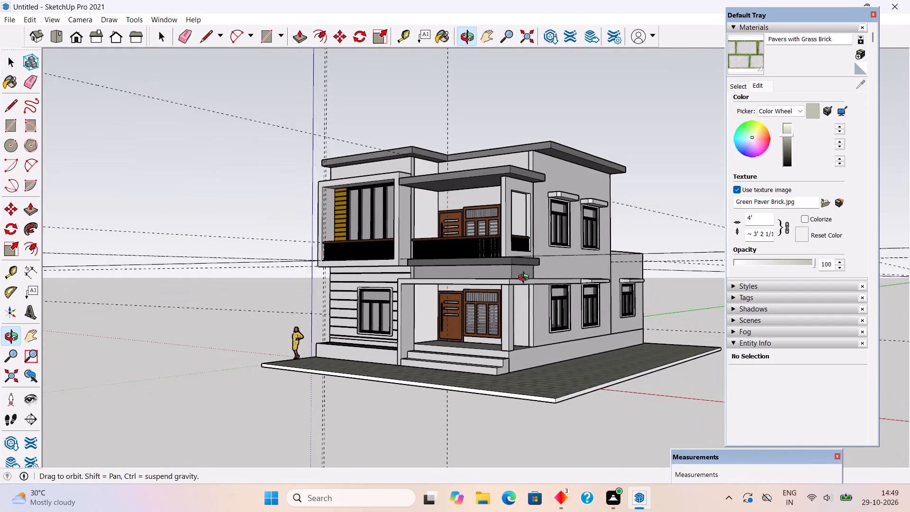
pyautogui.moveTo(526, 279); pyautogui.dragTo(531, 282, button='middle')
pyautogui.scroll(3, 644, 245)
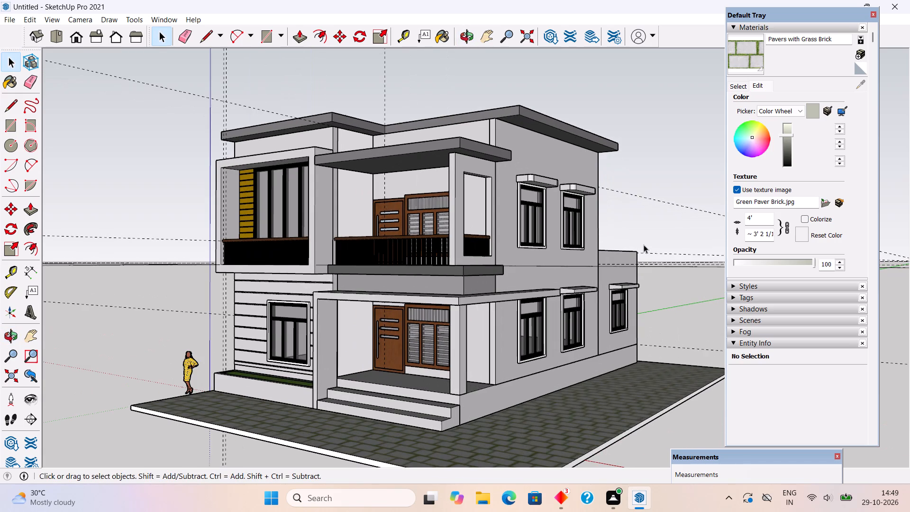
pyautogui.moveTo(641, 266); pyautogui.dragTo(642, 296, button='middle')
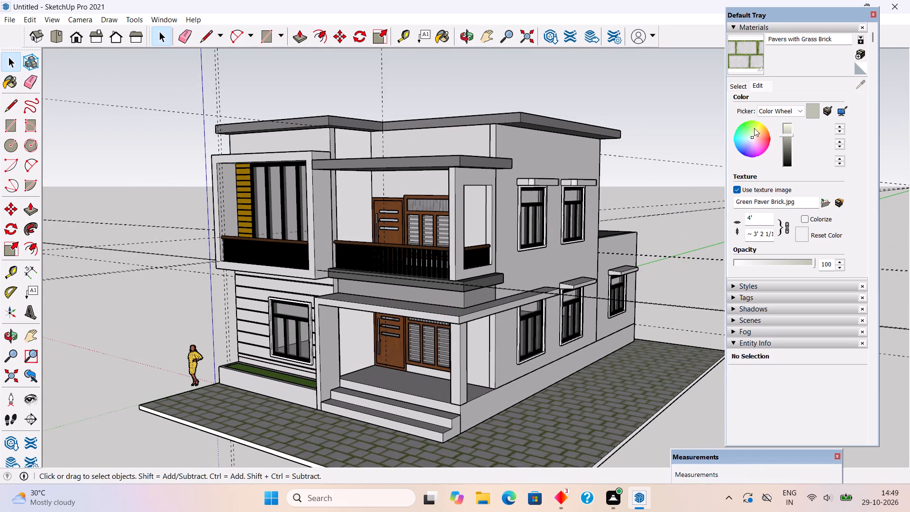
pyautogui.scroll(1, 776, 106)
pyautogui.scroll(11, 539, 173)
pyautogui.scroll(-6, 553, 184)
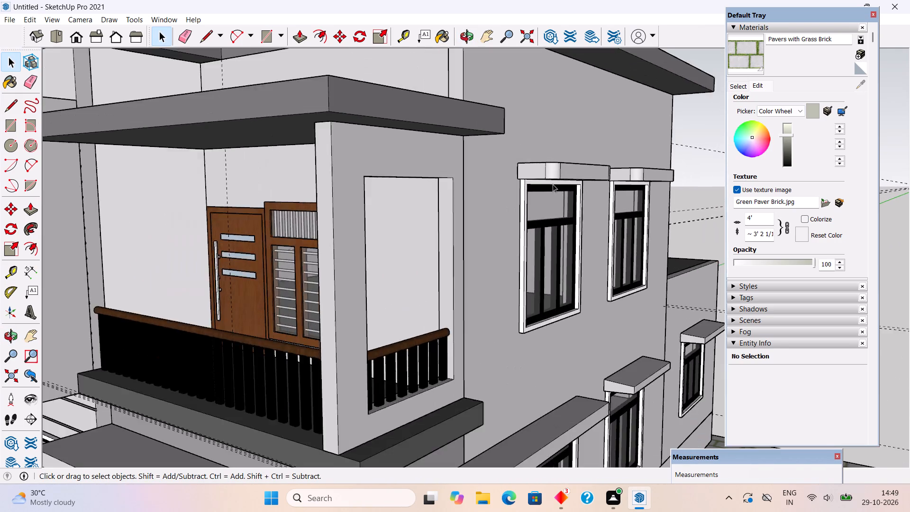
pyautogui.scroll(-3, 553, 184)
pyautogui.moveTo(586, 258); pyautogui.dragTo(533, 218, button='middle')
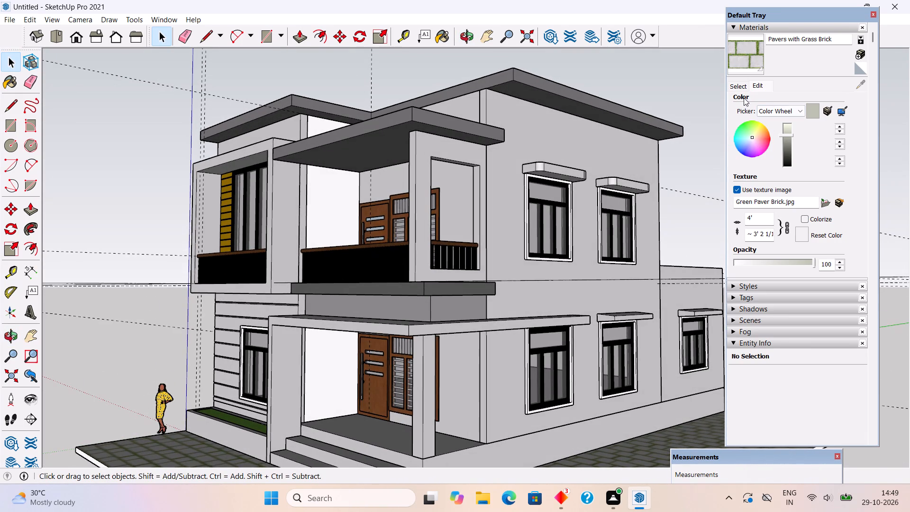
# Paint the white frames of the five side-wall windows on both storeys and the rear extension with Color M06 from the Colors library.
pyautogui.click(740, 84)
pyautogui.click(771, 98)
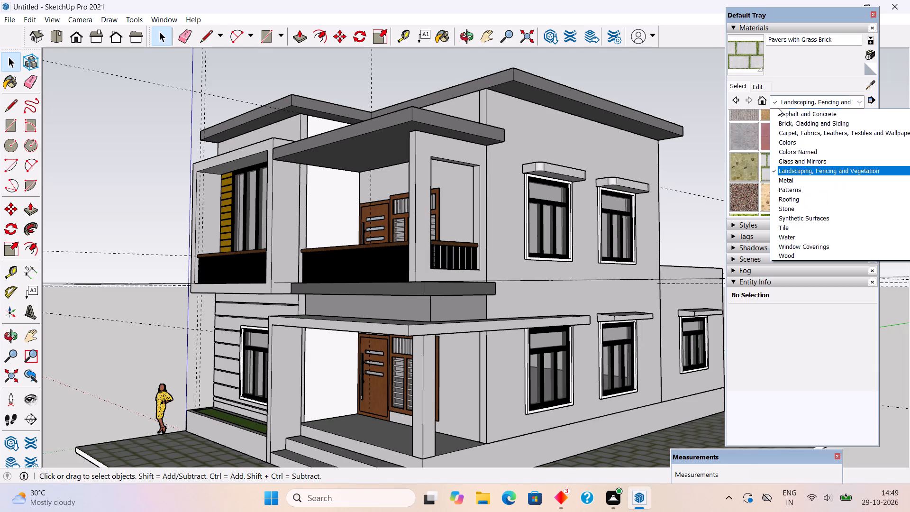
pyautogui.click(795, 141)
pyautogui.scroll(-4, 796, 152)
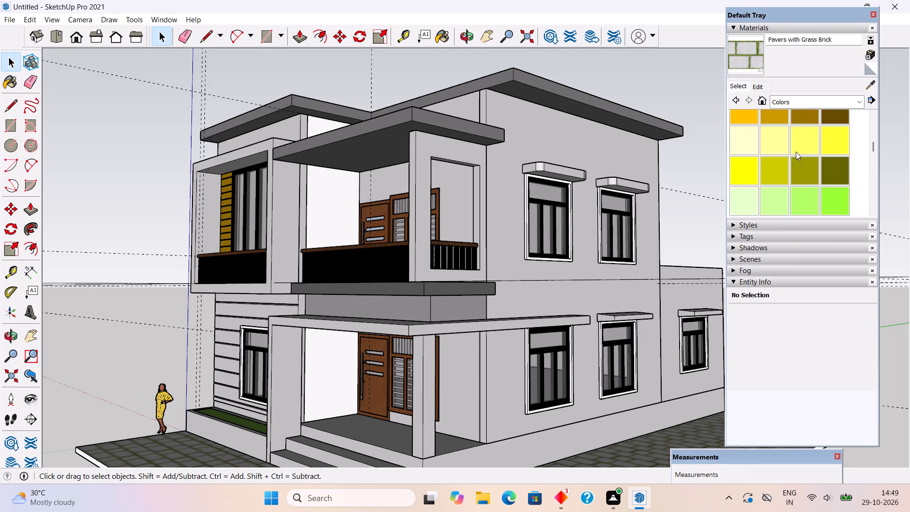
pyautogui.scroll(-11, 796, 152)
pyautogui.scroll(1, 796, 152)
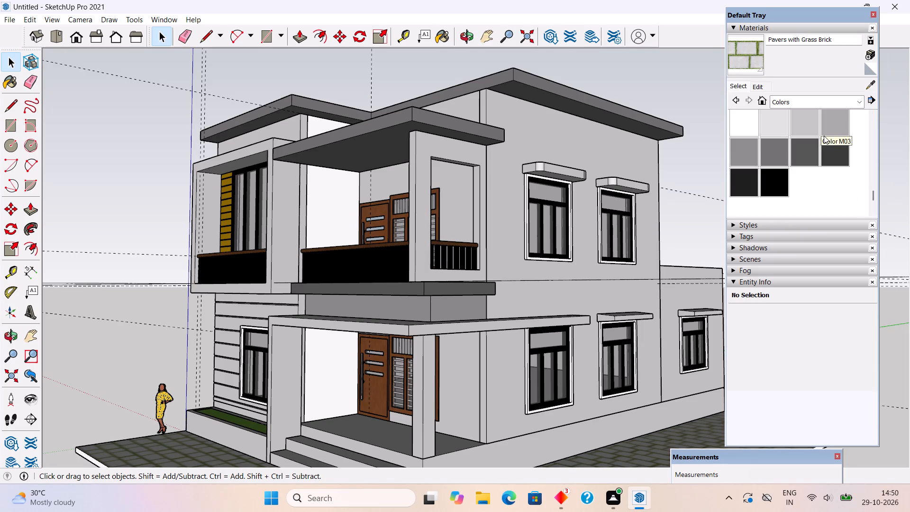
pyautogui.click(808, 146)
pyautogui.scroll(8, 533, 250)
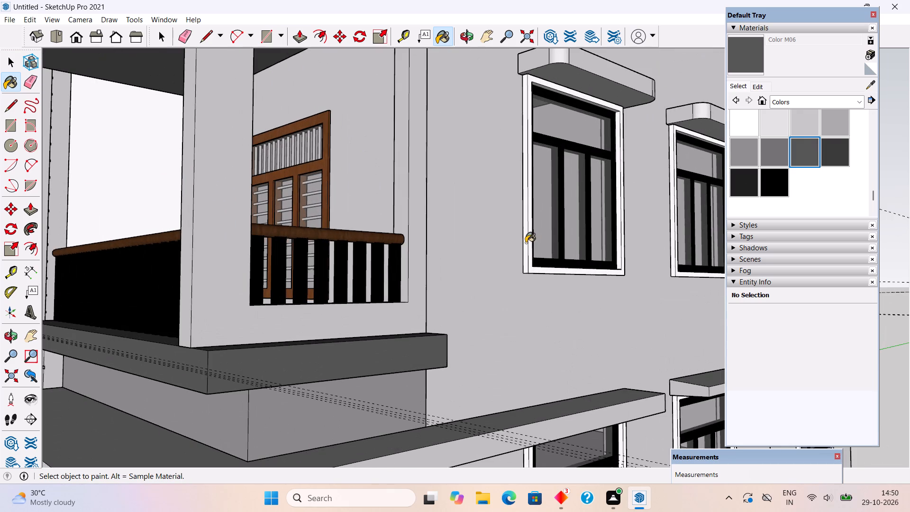
pyautogui.click(526, 243)
pyautogui.scroll(-5, 462, 247)
pyautogui.scroll(-2, 391, 262)
pyautogui.scroll(3, 577, 260)
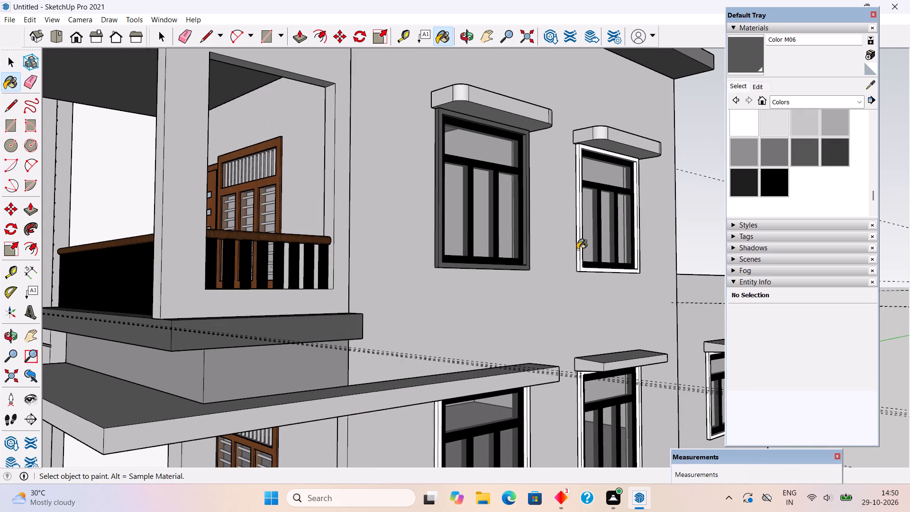
pyautogui.click(577, 249)
pyautogui.click(527, 414)
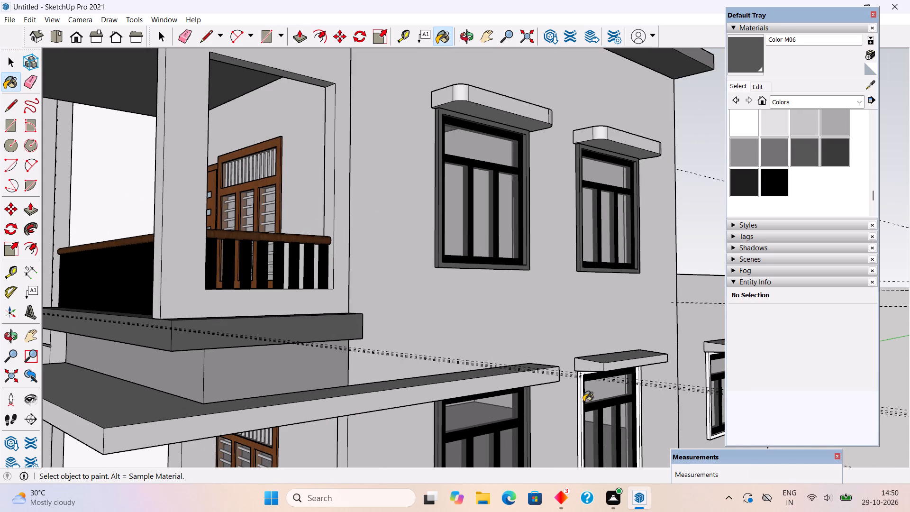
pyautogui.click(580, 402)
pyautogui.scroll(-5, 465, 344)
pyautogui.scroll(5, 667, 378)
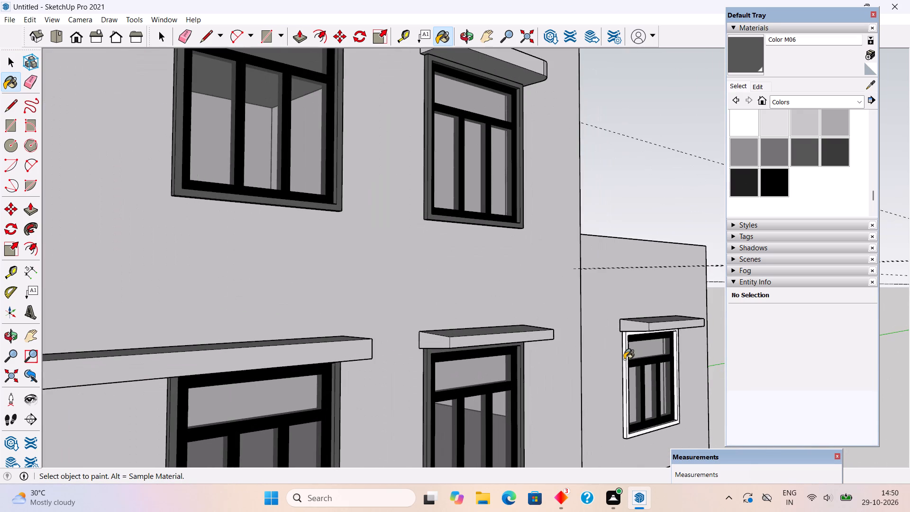
pyautogui.click(624, 359)
pyautogui.scroll(-12, 510, 207)
# Paint the frame of the front ground-floor window in the plank wall with Color M06.
pyautogui.moveTo(361, 312); pyautogui.dragTo(479, 338, button='middle')
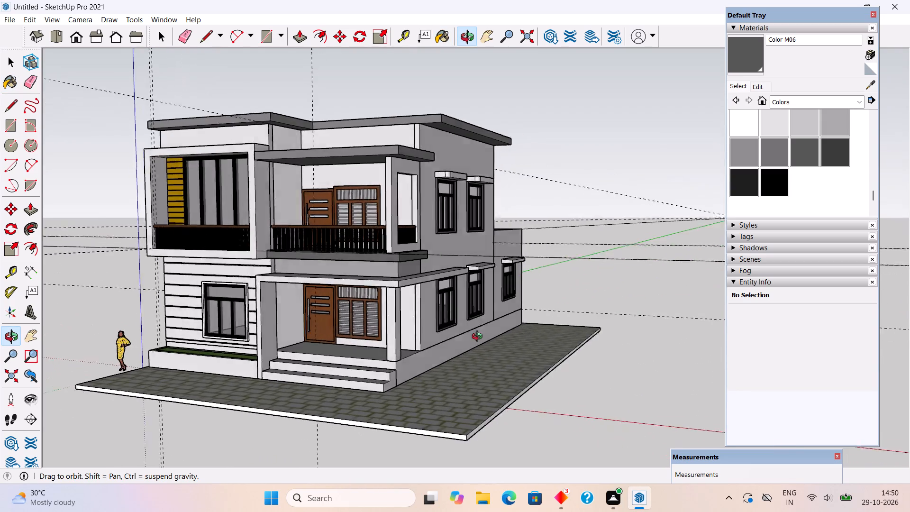
pyautogui.moveTo(479, 338); pyautogui.dragTo(450, 302, button='middle')
pyautogui.scroll(6, 225, 317)
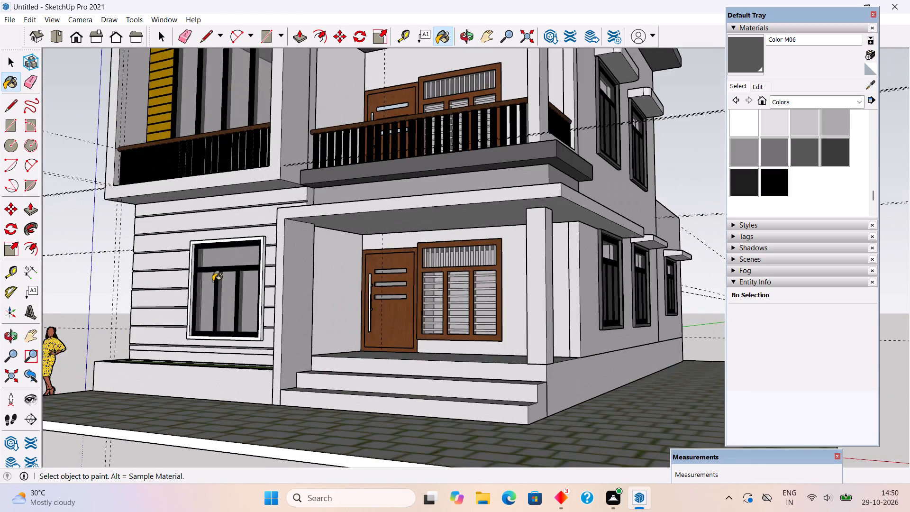
pyautogui.scroll(4, 213, 281)
pyautogui.click(180, 244)
pyautogui.hotkey('ctrl', 'z')
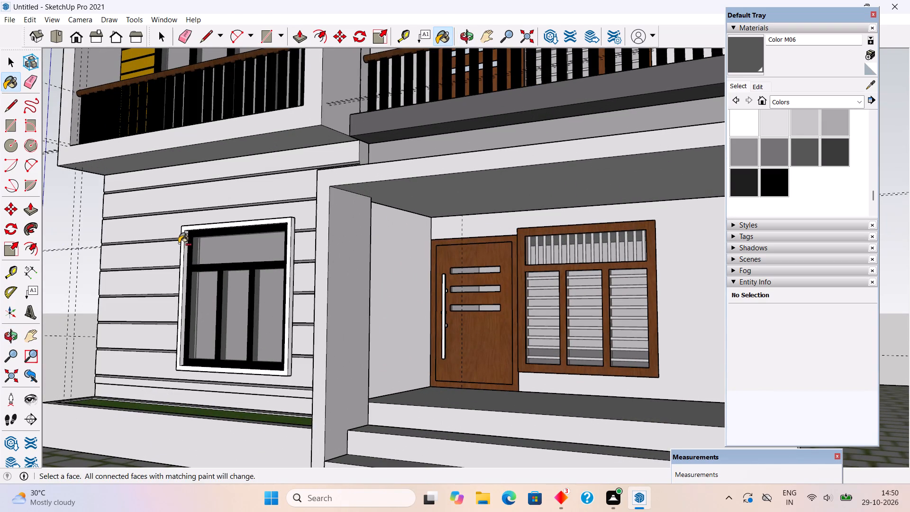
pyautogui.click(182, 249)
pyautogui.scroll(-10, 193, 270)
pyautogui.moveTo(292, 370); pyautogui.dragTo(304, 388, button='middle')
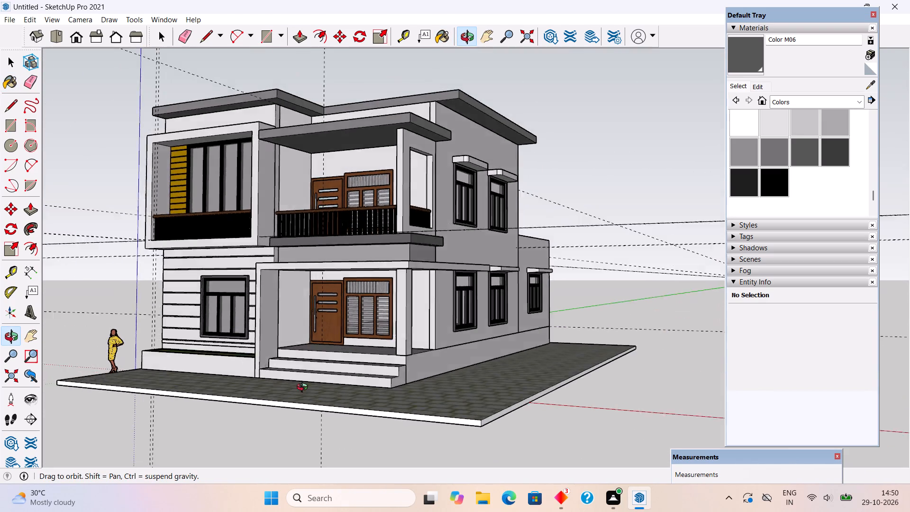
pyautogui.moveTo(304, 388); pyautogui.dragTo(317, 397, button='middle')
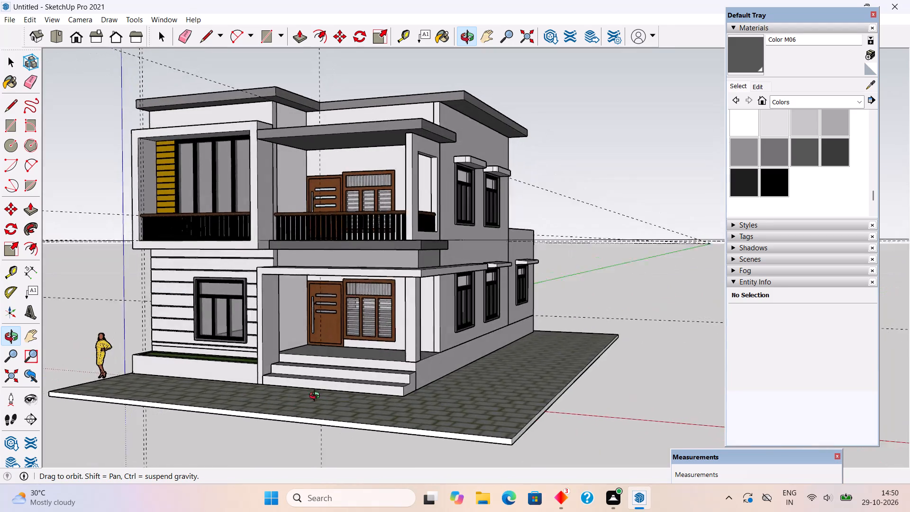
pyautogui.moveTo(317, 397); pyautogui.dragTo(290, 385, button='middle')
pyautogui.press('space')
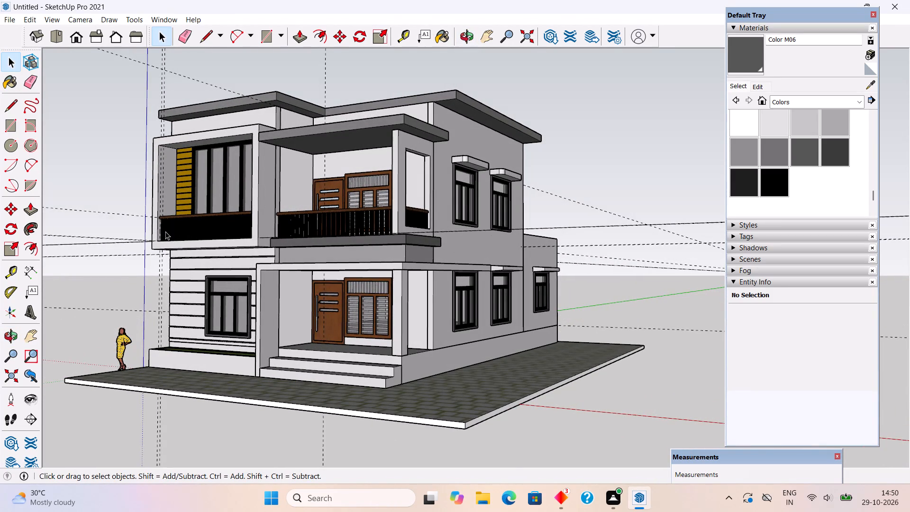
# Delete all the guides in the model.
pyautogui.scroll(1, 165, 231)
pyautogui.scroll(1, 120, 100)
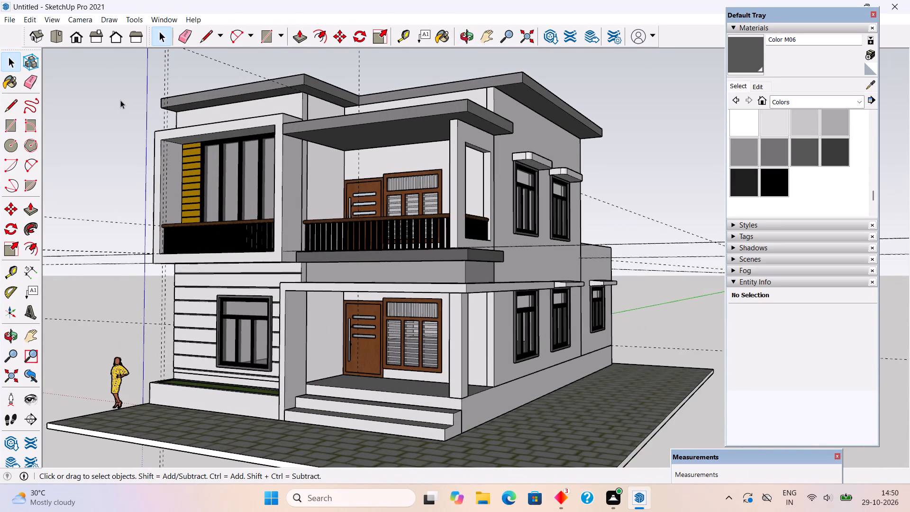
pyautogui.scroll(1, 120, 100)
pyautogui.scroll(-2, 120, 100)
pyautogui.moveTo(119, 107); pyautogui.dragTo(118, 127, button='middle')
pyautogui.scroll(1, 118, 127)
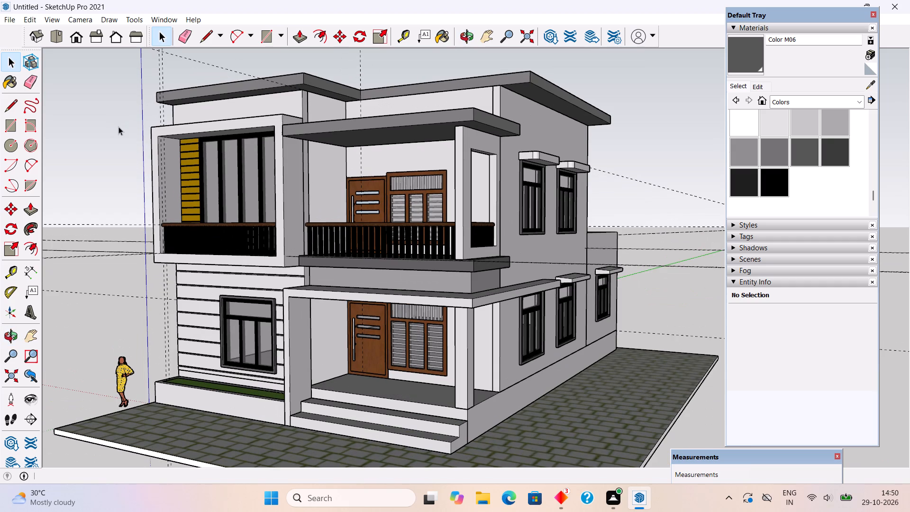
pyautogui.click(26, 19)
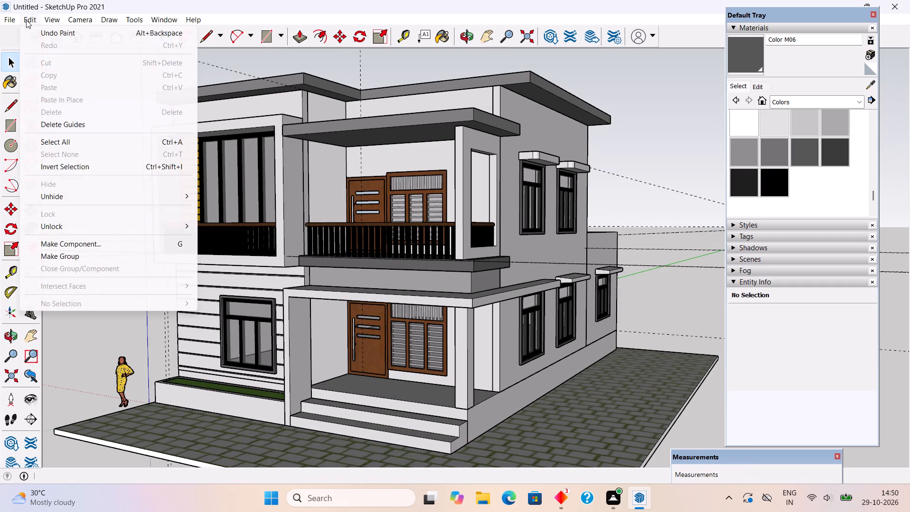
pyautogui.click(79, 126)
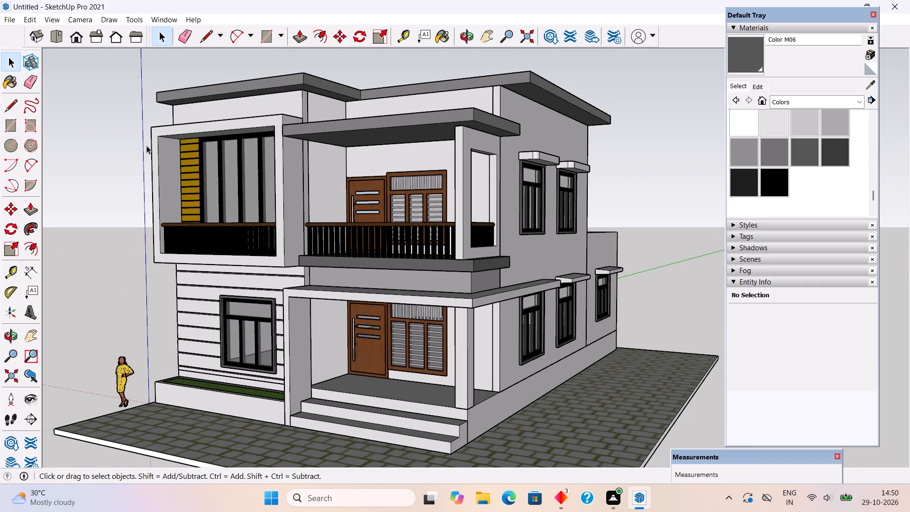
# Delete the standing person figure beside the front of the house.
pyautogui.click(119, 382)
pyautogui.press('Delete')
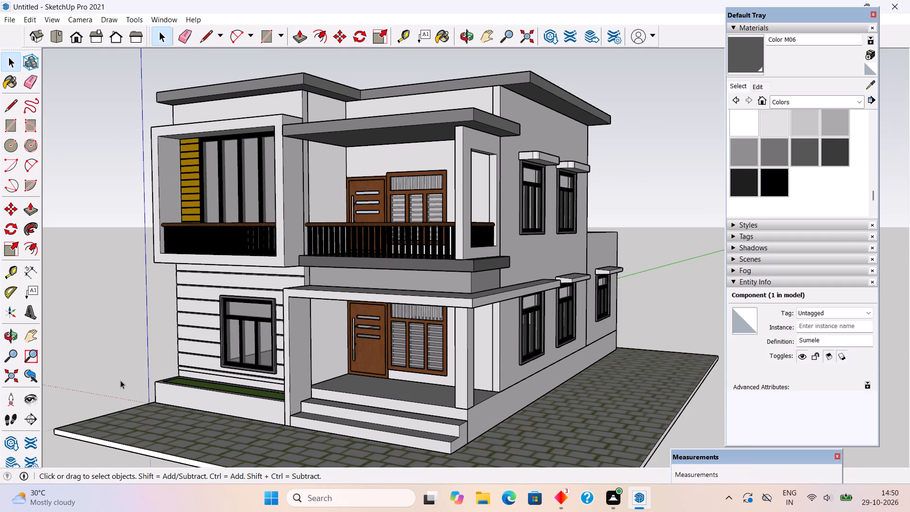
# Inside the top roof group, Push/Pull the recessed front edge face above the balcony outward by 1'.
pyautogui.scroll(-3, 177, 373)
pyautogui.moveTo(211, 365); pyautogui.dragTo(211, 359, button='middle')
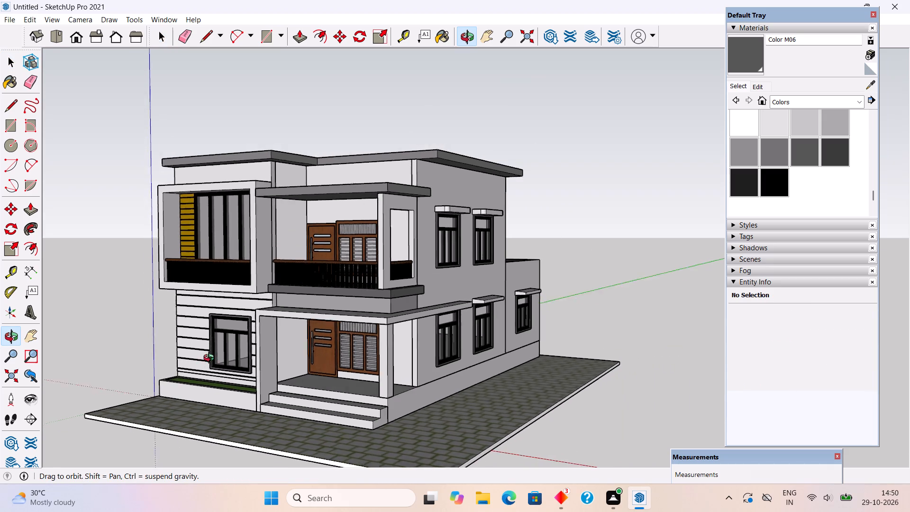
pyautogui.moveTo(211, 359); pyautogui.dragTo(214, 324, button='middle')
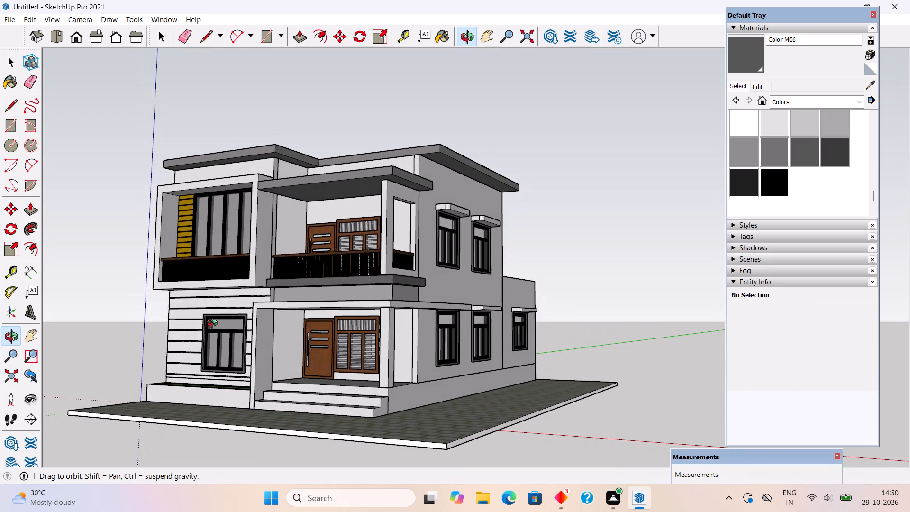
pyautogui.moveTo(214, 324); pyautogui.dragTo(211, 330, button='middle')
pyautogui.scroll(2, 145, 297)
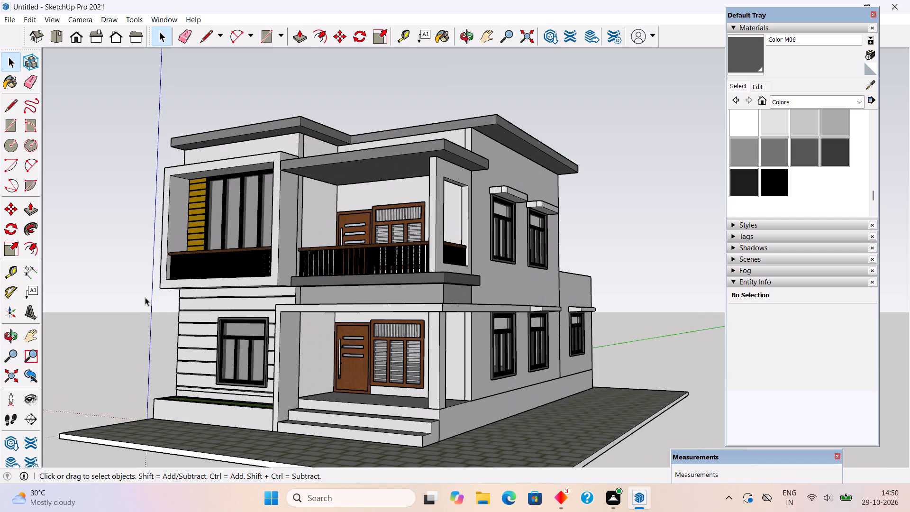
pyautogui.tripleClick(468, 124)
pyautogui.moveTo(468, 129); pyautogui.dragTo(479, 212, button='middle')
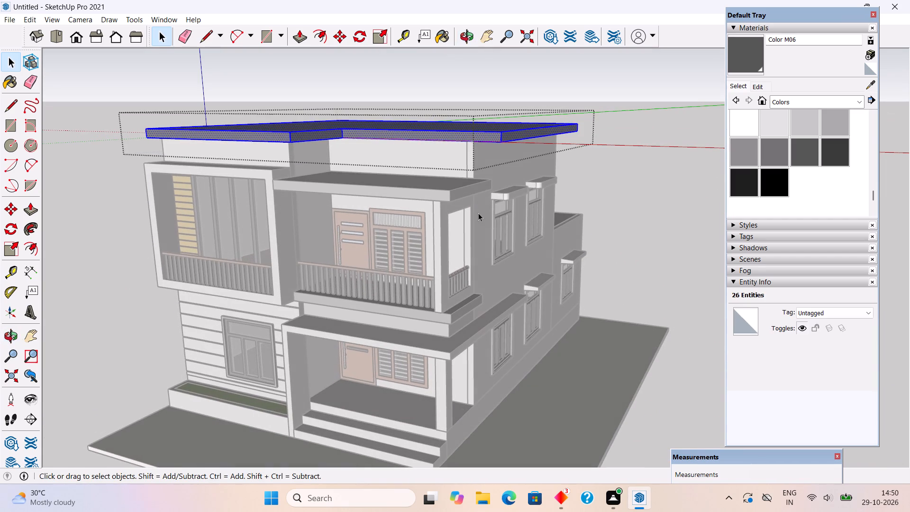
pyautogui.press('p')
pyautogui.click(457, 134)
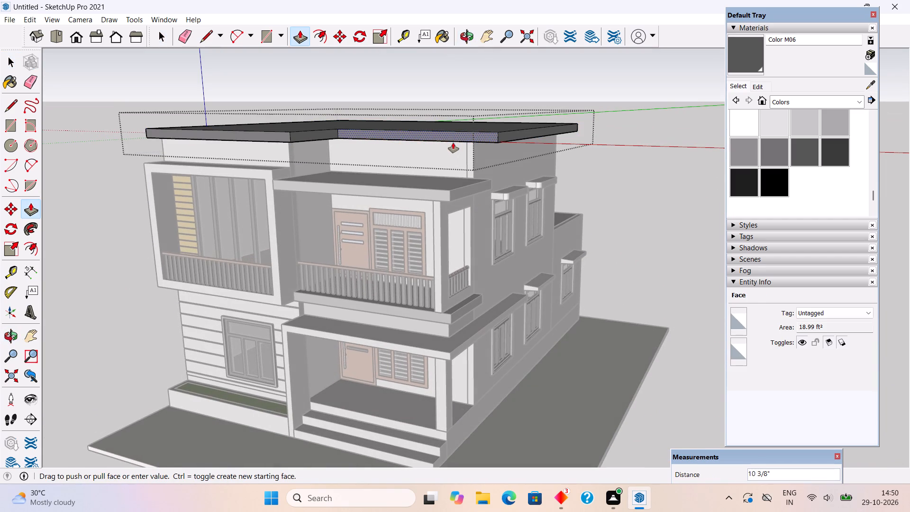
pyautogui.write("1'")
pyautogui.press('Return')
pyautogui.press('space')
pyautogui.click(628, 217)
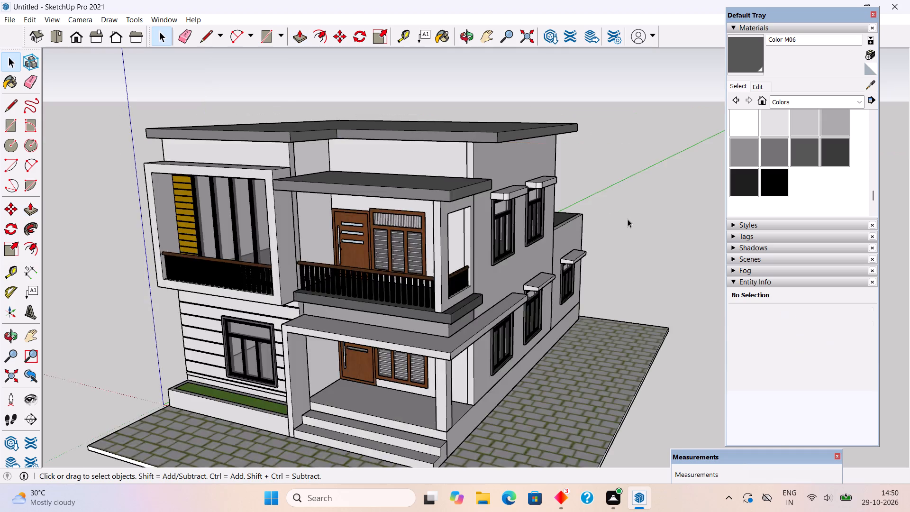
# Examine the house, its extended roof and the paved yard from low and high angles around the front corner.
pyautogui.scroll(-4, 626, 225)
pyautogui.moveTo(511, 227); pyautogui.dragTo(470, 138, button='middle')
pyautogui.scroll(3, 381, 179)
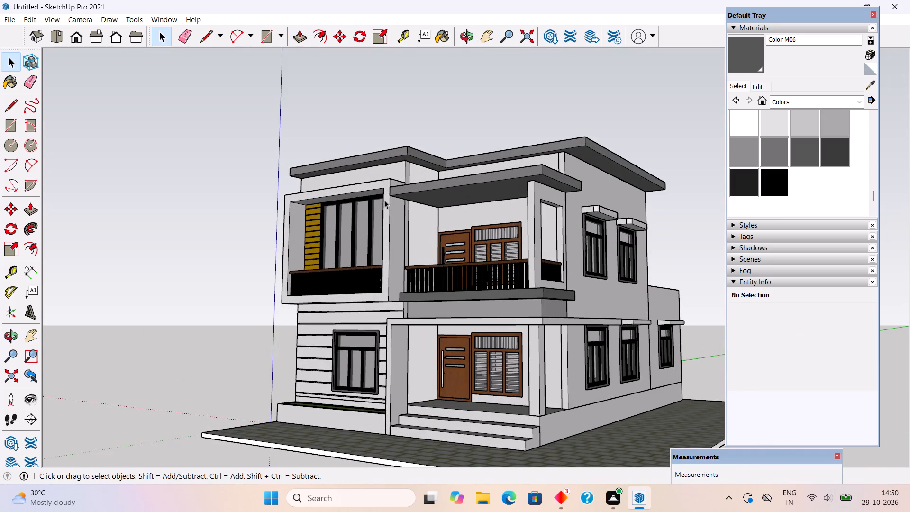
pyautogui.scroll(-2, 392, 213)
pyautogui.moveTo(388, 248); pyautogui.dragTo(417, 300, button='middle')
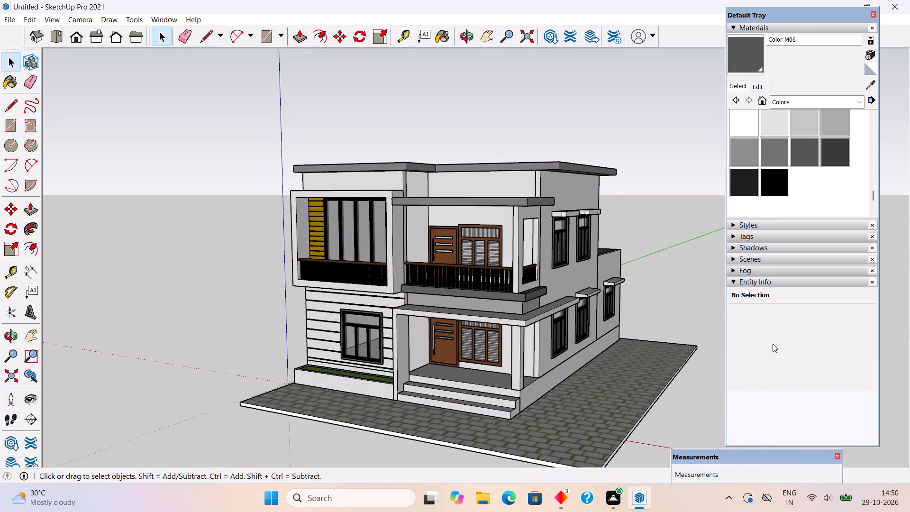
pyautogui.scroll(4, 669, 400)
pyautogui.scroll(-2, 669, 400)
pyautogui.moveTo(666, 399); pyautogui.dragTo(652, 374, button='middle')
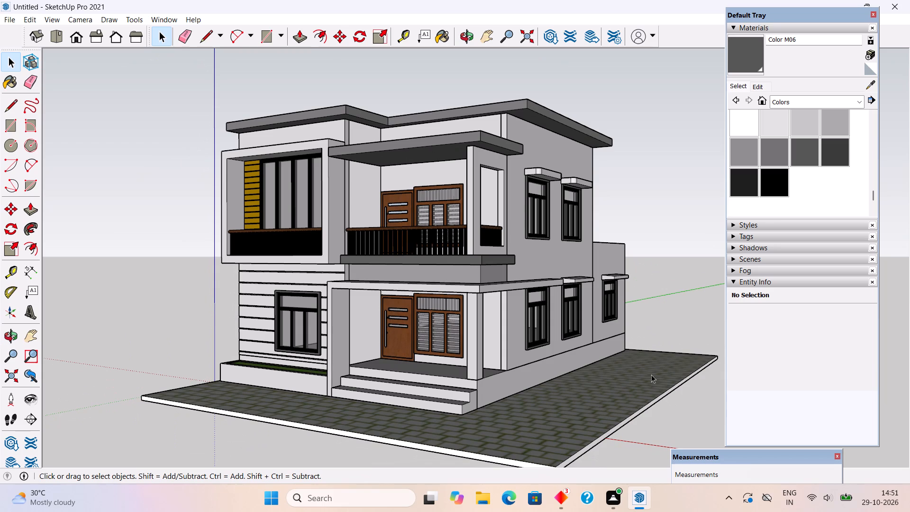
pyautogui.moveTo(602, 393); pyautogui.dragTo(528, 341, button='middle')
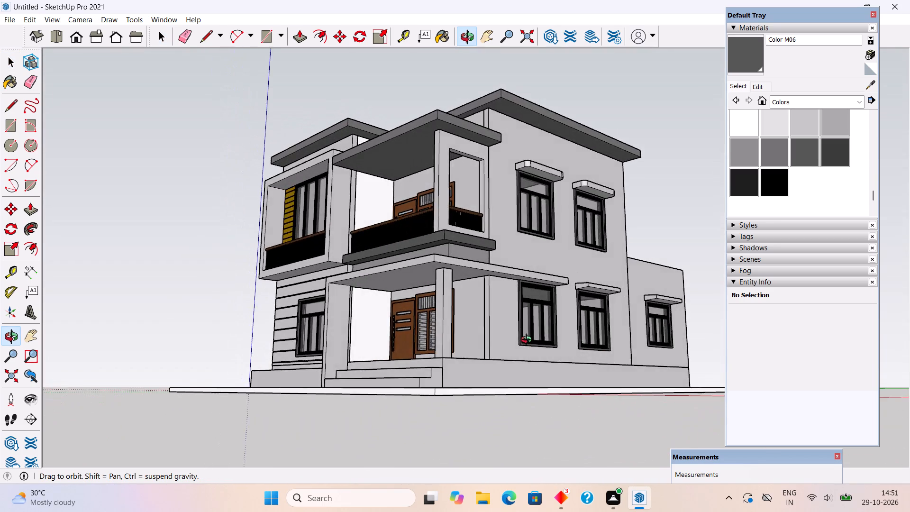
pyautogui.moveTo(528, 341); pyautogui.dragTo(548, 354, button='middle')
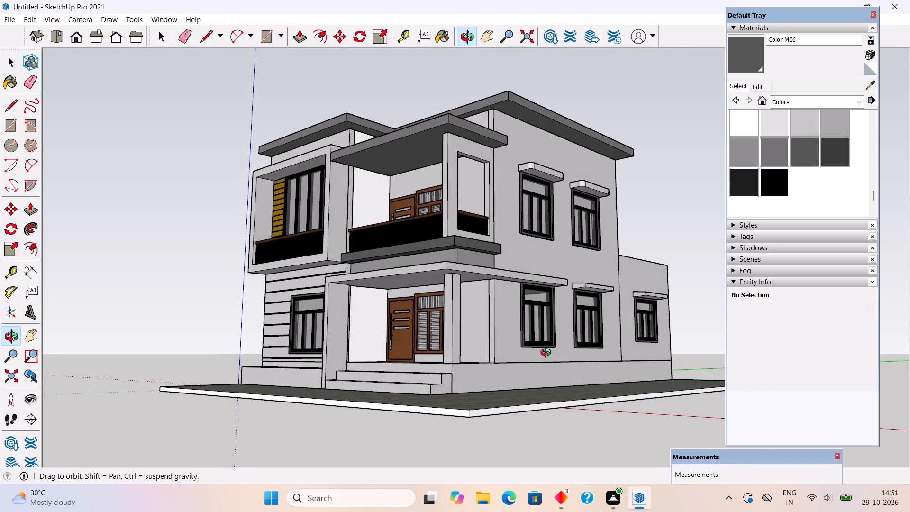
pyautogui.moveTo(548, 354); pyautogui.dragTo(565, 419, button='middle')
pyautogui.scroll(-3, 565, 419)
pyautogui.moveTo(523, 383); pyautogui.dragTo(523, 403, button='middle')
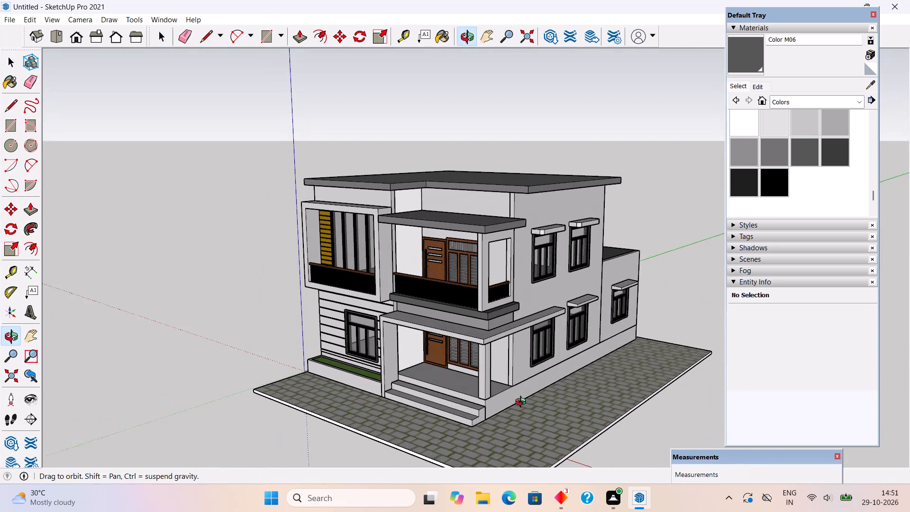
pyautogui.moveTo(523, 403); pyautogui.dragTo(523, 407, button='middle')
pyautogui.scroll(-2, 512, 266)
pyautogui.scroll(5, 546, 384)
pyautogui.scroll(1, 581, 475)
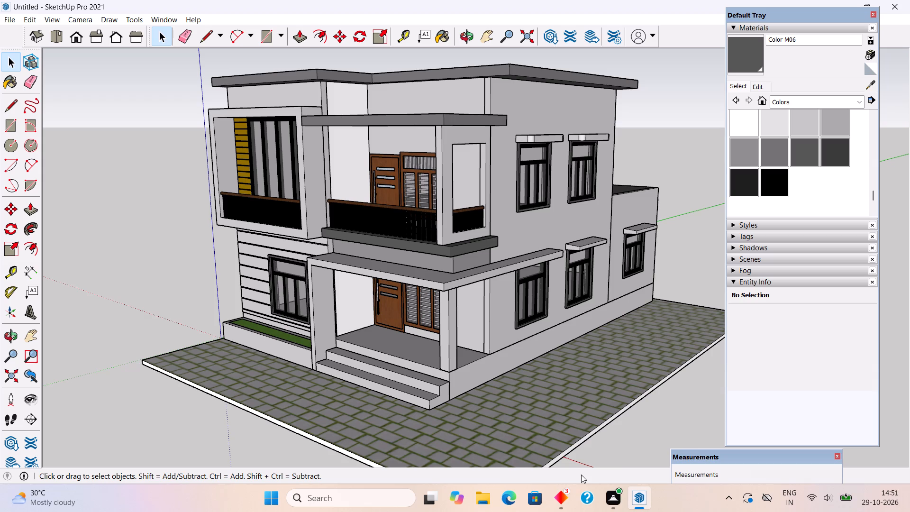
pyautogui.scroll(-2, 522, 348)
pyautogui.moveTo(549, 371); pyautogui.dragTo(606, 329, button='middle')
pyautogui.scroll(1, 604, 327)
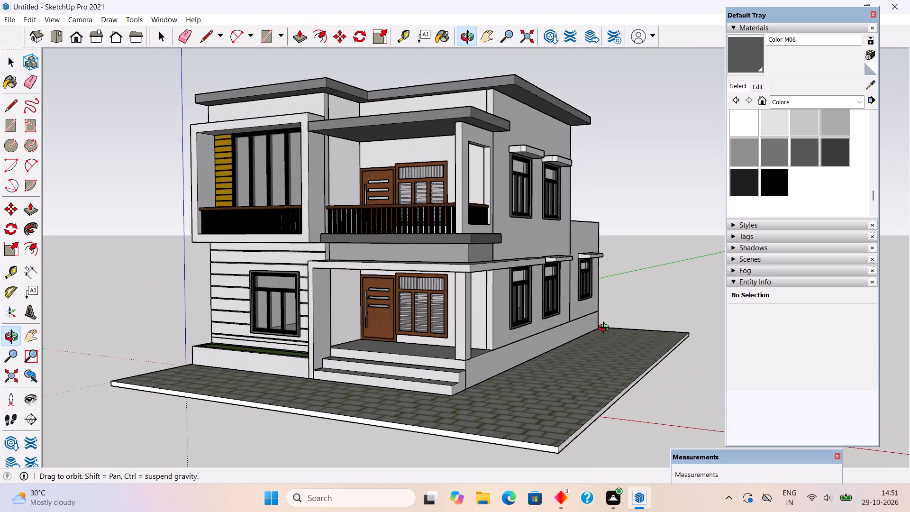
pyautogui.moveTo(606, 329); pyautogui.dragTo(606, 336, button='middle')
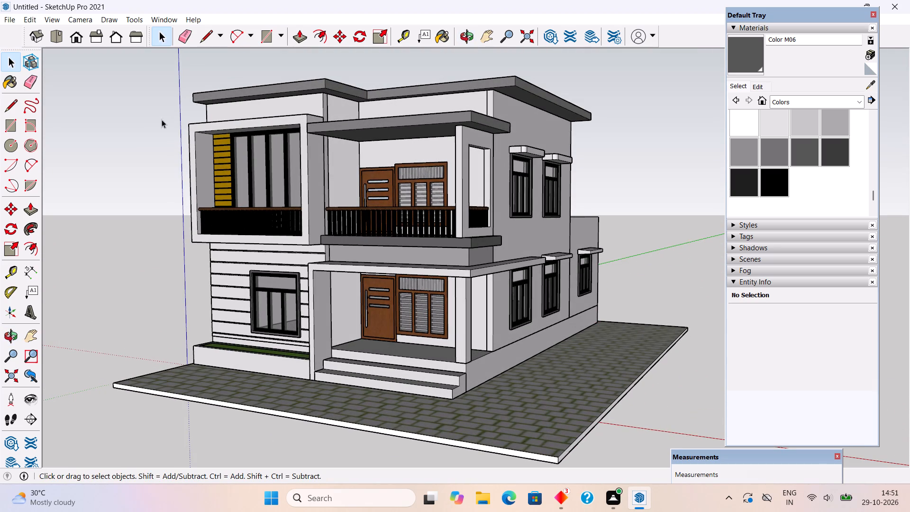
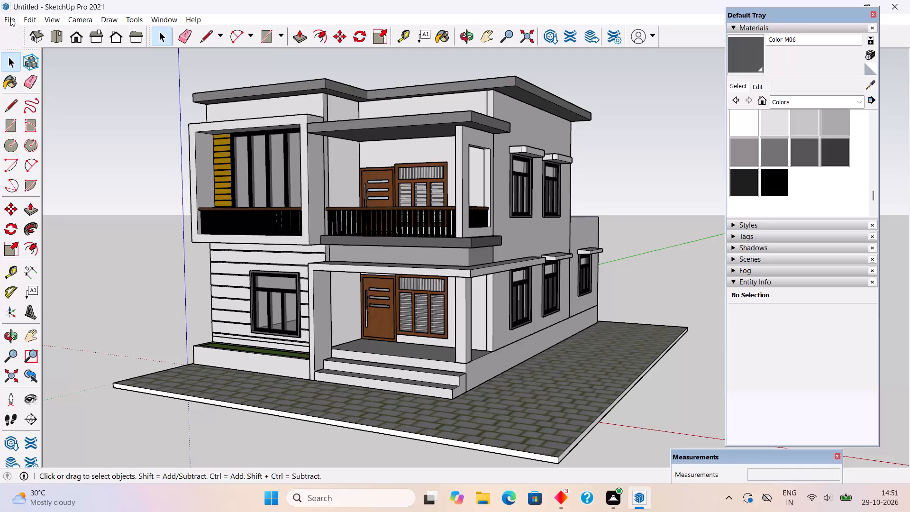
# Save the untitled house model in the Downloads folder as a SketchUp model named "elevation 39".
pyautogui.click(10, 18)
pyautogui.click(53, 85)
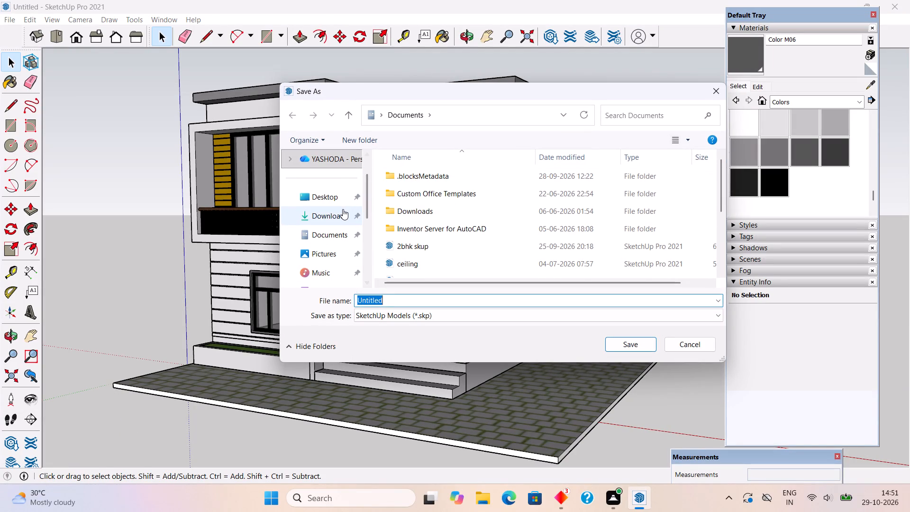
pyautogui.click(343, 209)
pyautogui.click(399, 305)
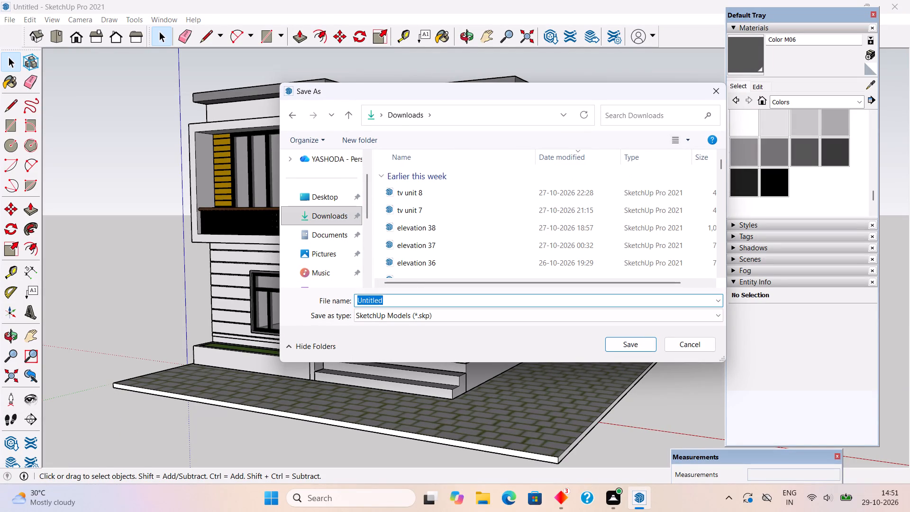
pyautogui.press('BackSpace')
pyautogui.write('elevation')
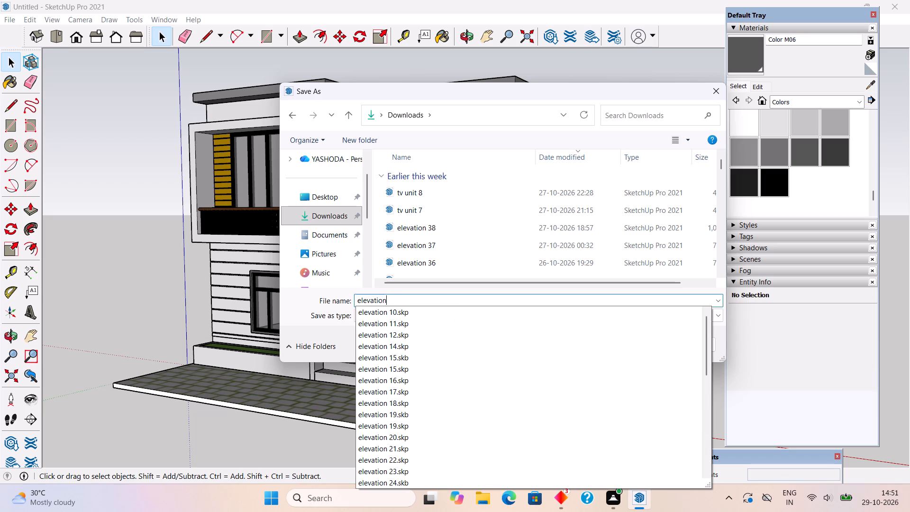
pyautogui.press('space')
pyautogui.press('9')
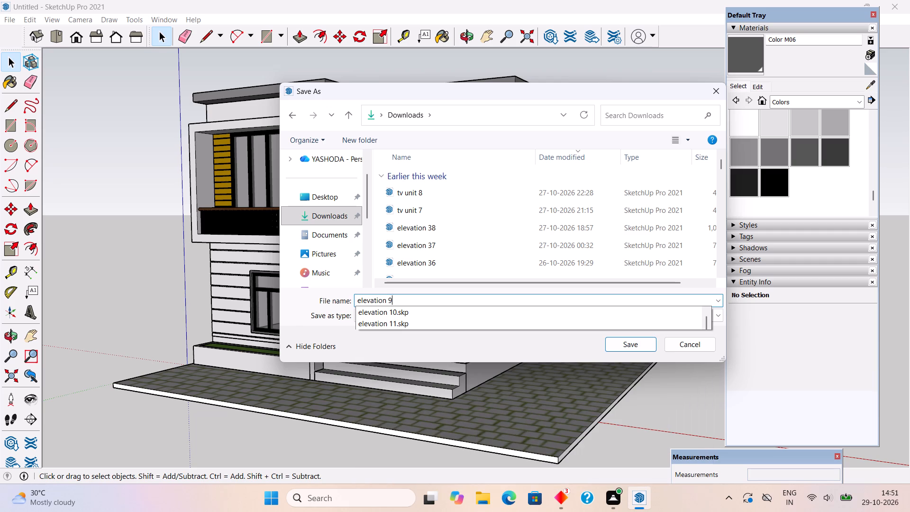
pyautogui.press('BackSpace')
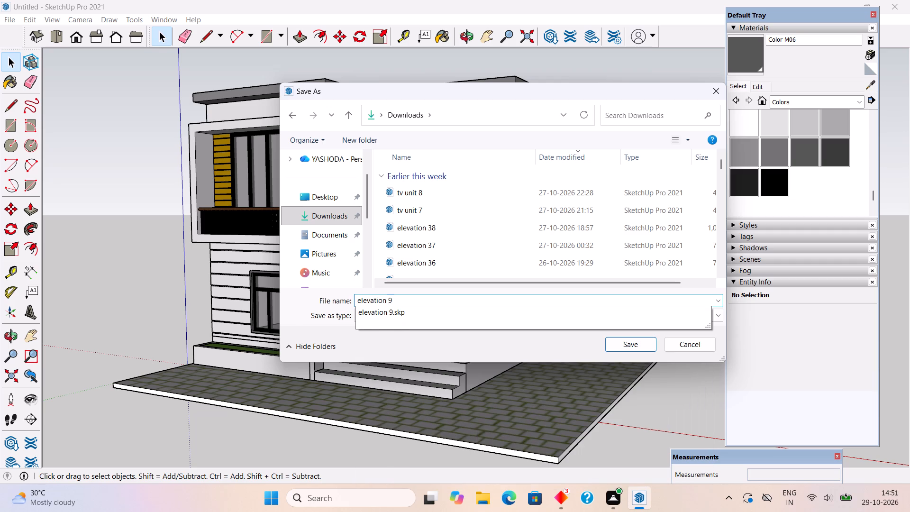
pyautogui.write('39')
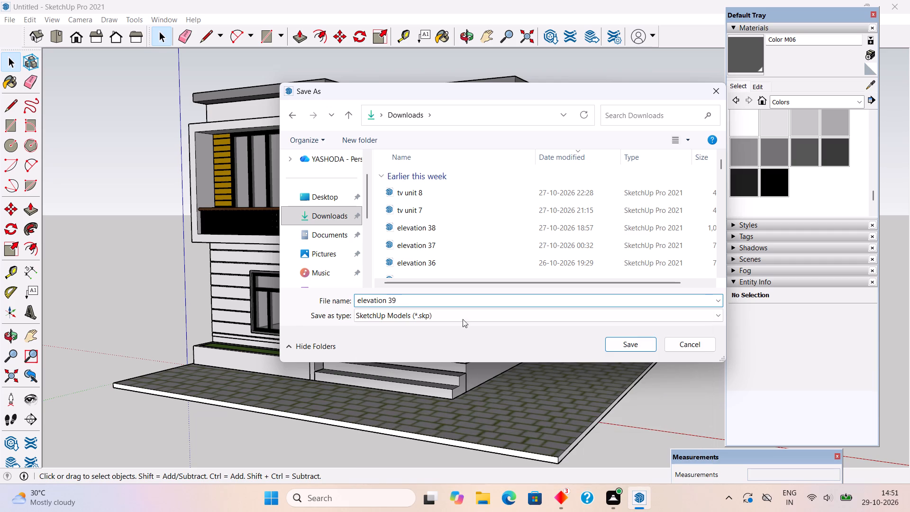
pyautogui.click(649, 338)
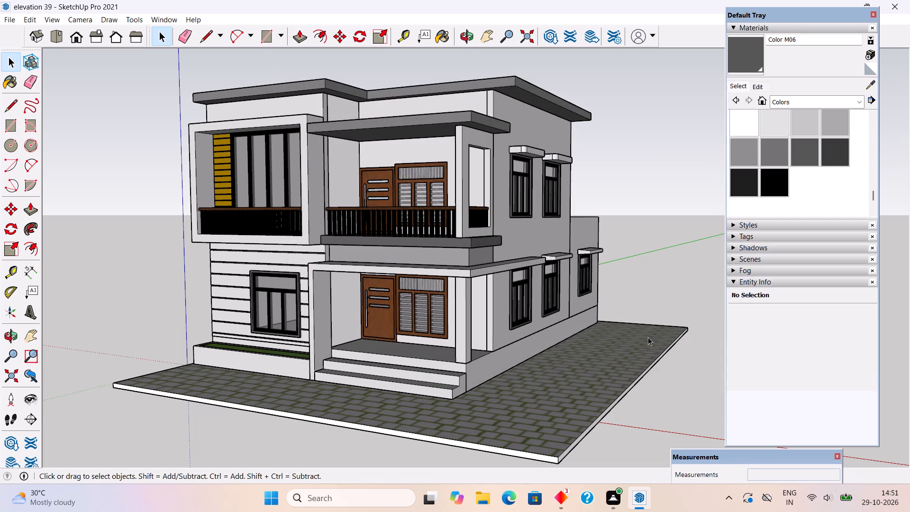